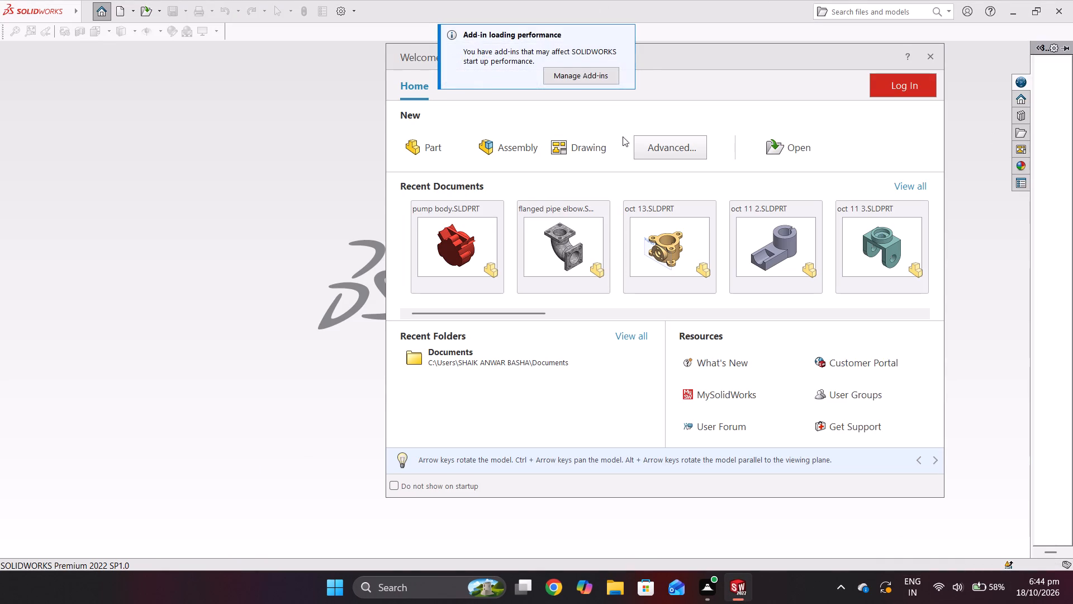
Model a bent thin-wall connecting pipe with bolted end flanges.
Create a new part and start a sketch on the Front Plane.
left_click(448, 148)
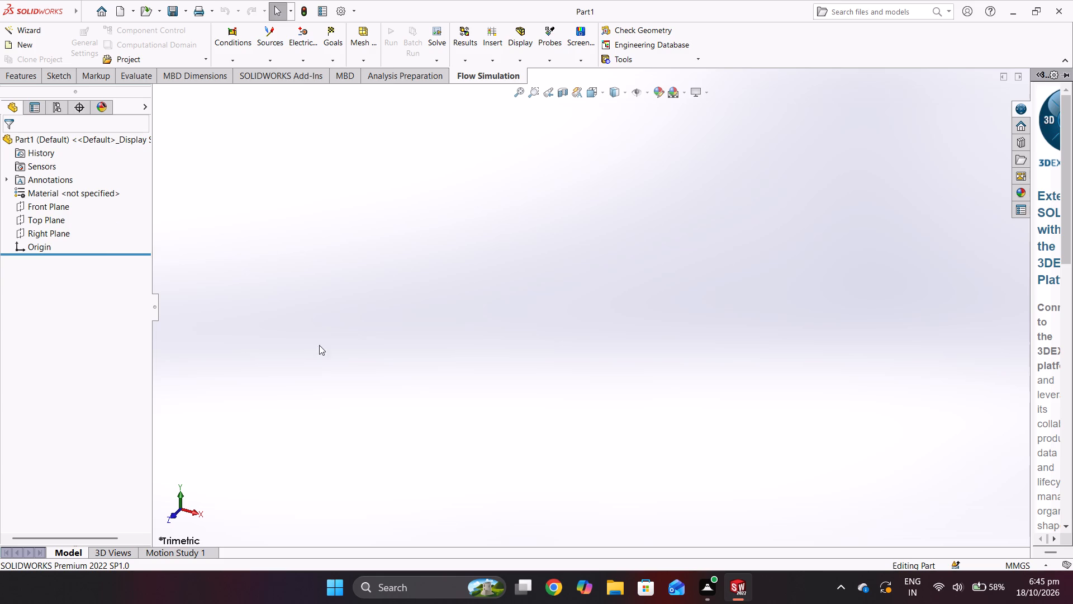
left_click(62, 209)
left_click(74, 190)
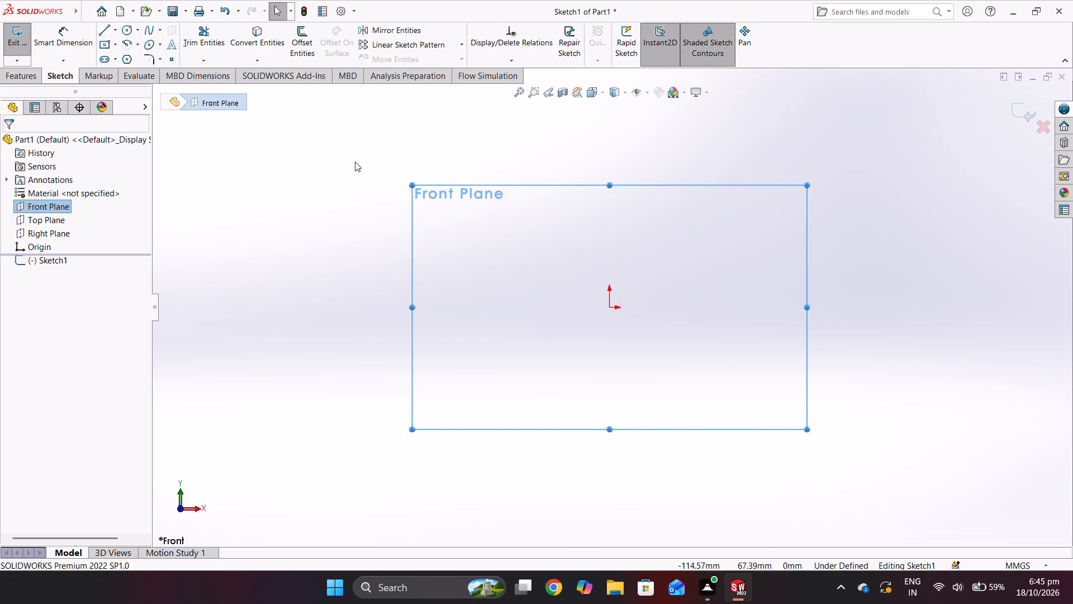
Sketch a vertical line about 32 mm up from the origin, continued by a sloped line ending about X -74, Y 63 mm.
left_click(108, 29)
left_click(610, 308)
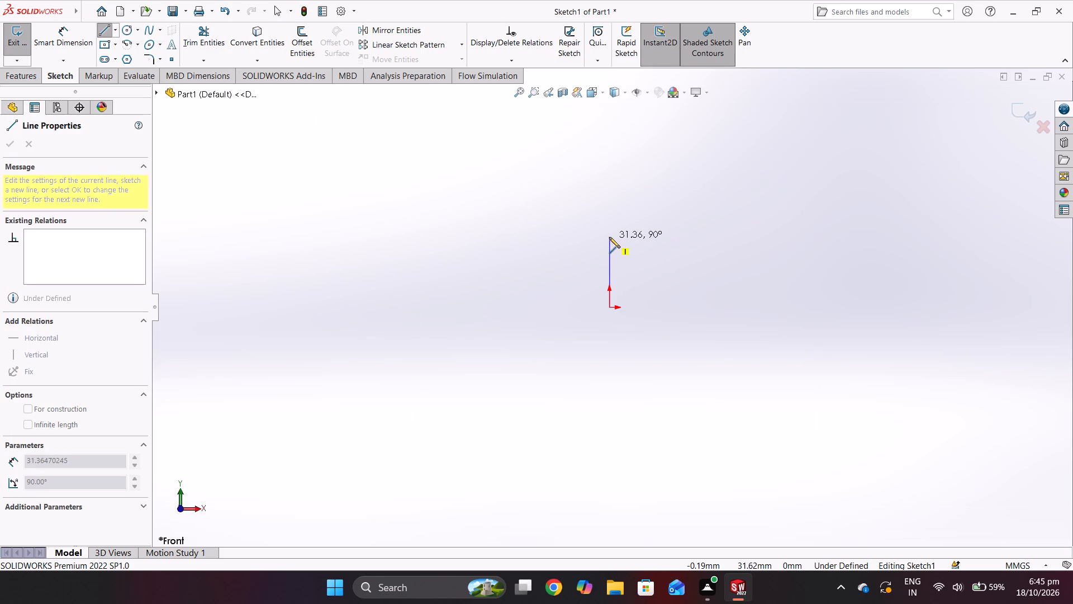
left_click(609, 237)
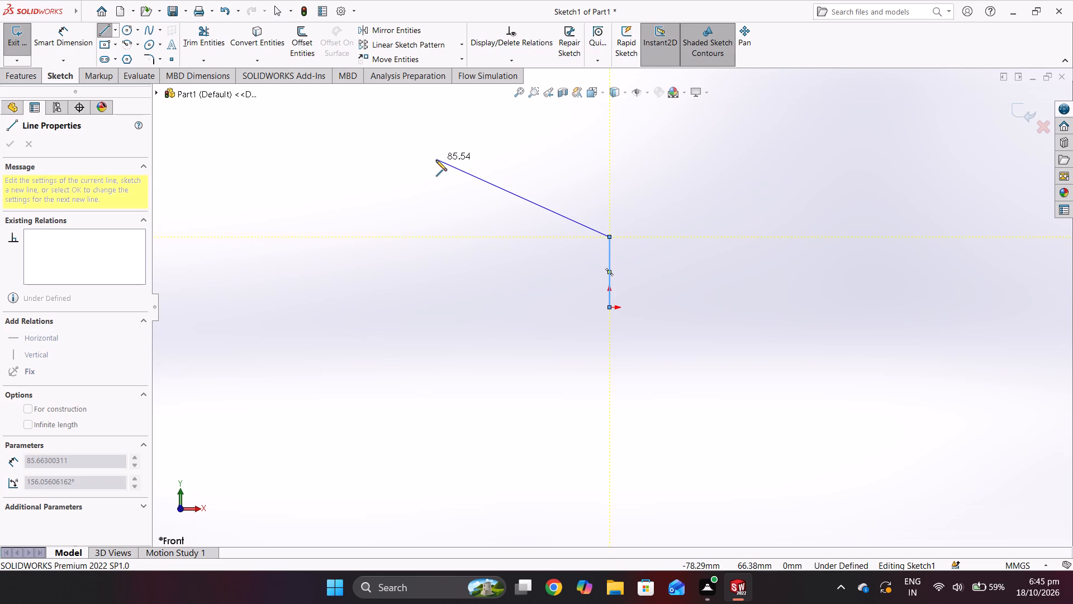
left_click(436, 160)
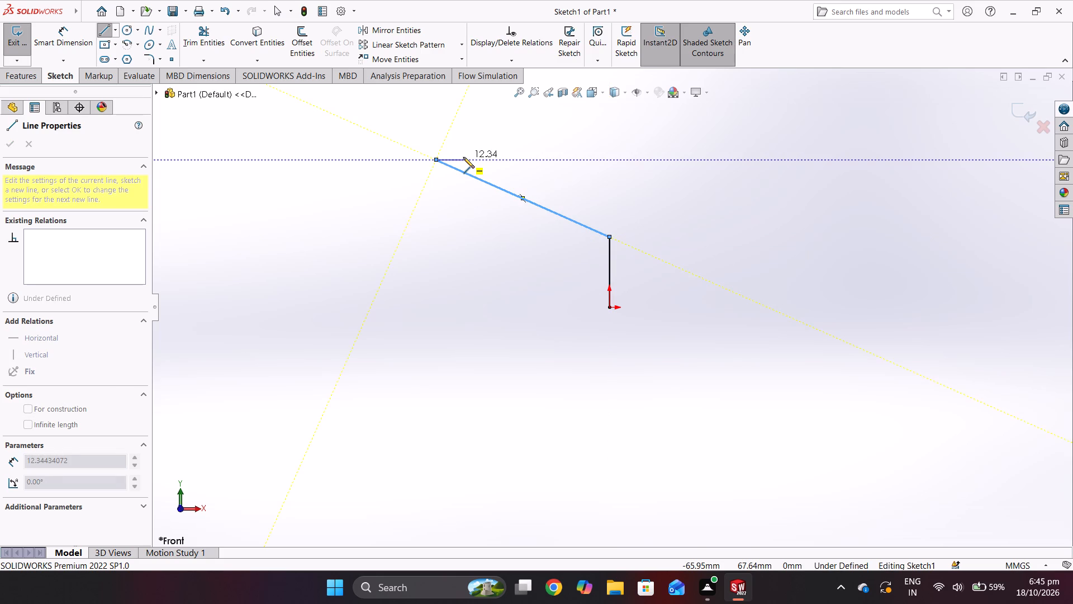
right_click(463, 157)
left_click(485, 167)
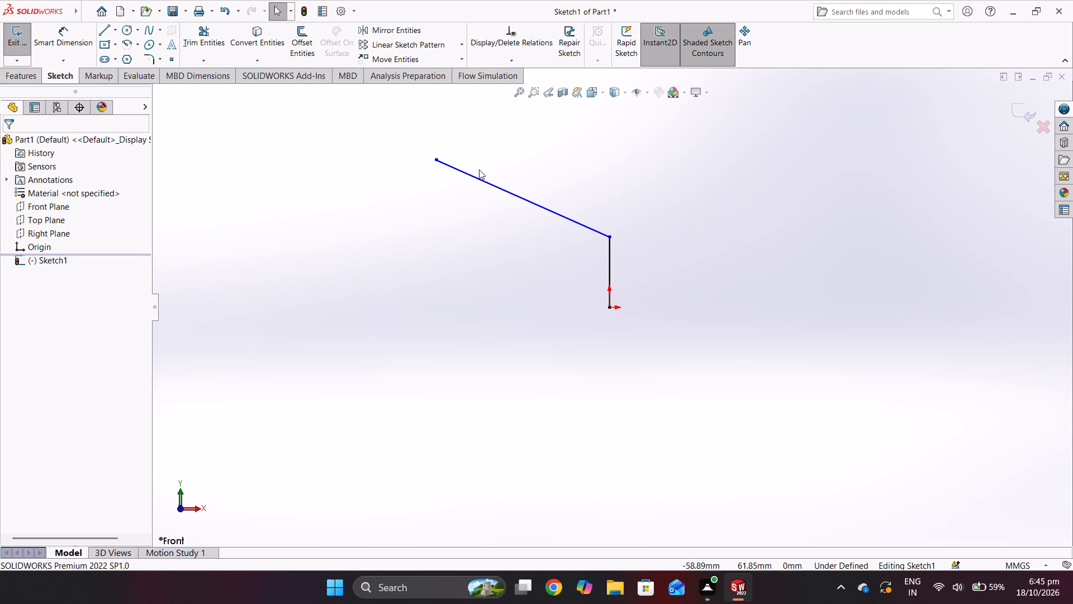
Dimension the vertical line's length as 30 mm.
left_click(66, 37)
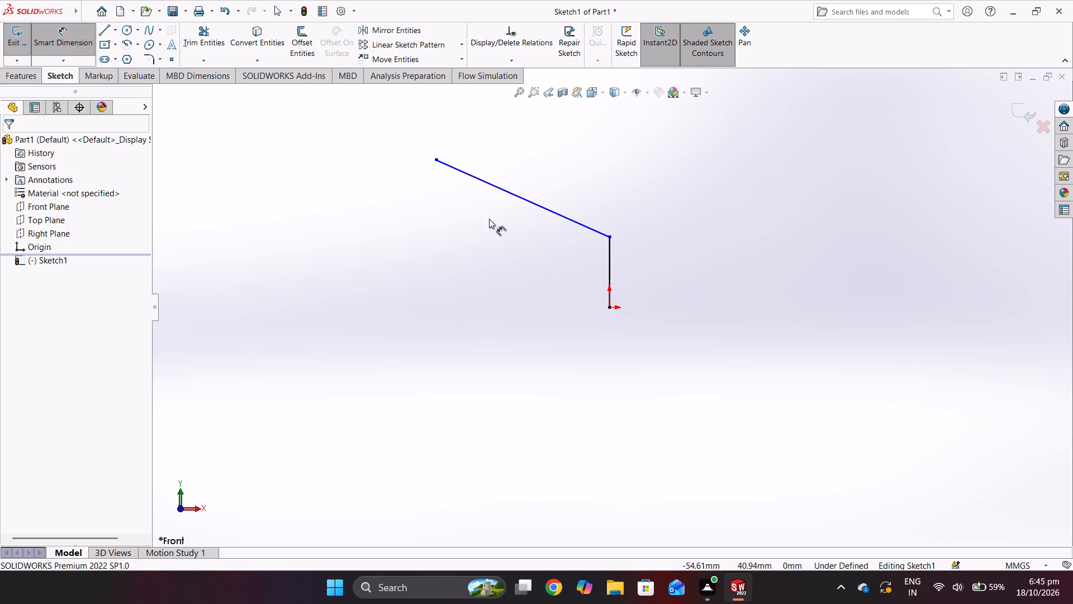
left_click(610, 257)
left_click(763, 269)
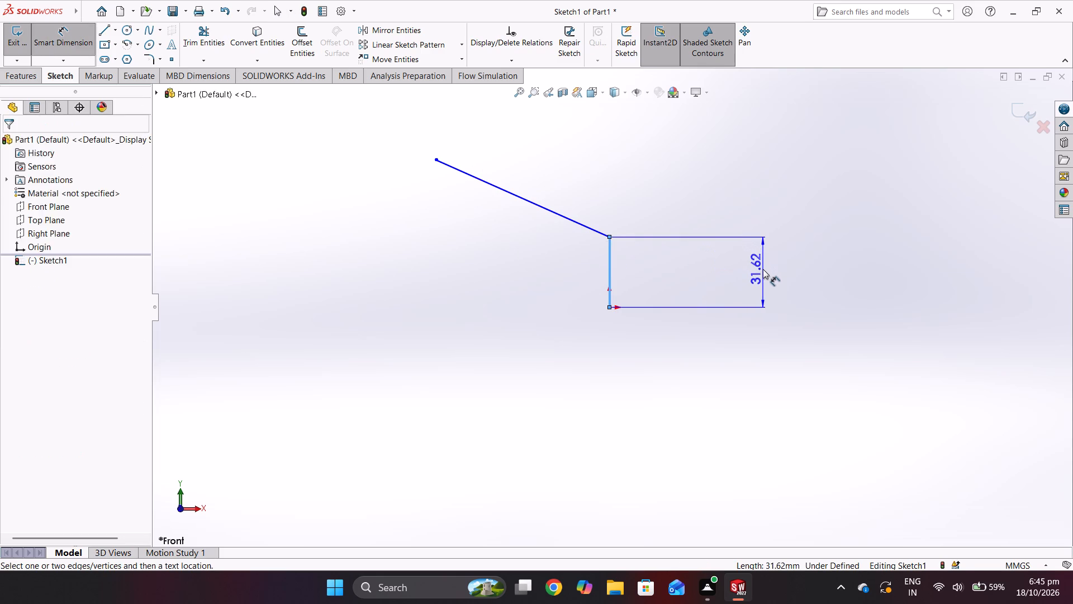
type("30")
key("Return")
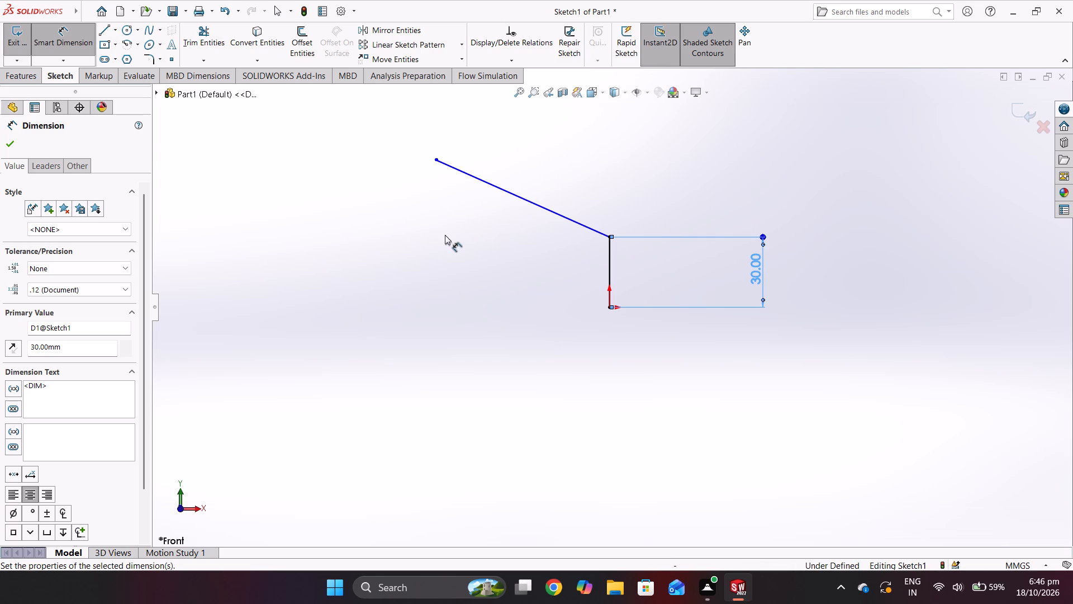
Dimension the horizontal distance from the sloped line's free end to the origin as 65 mm.
left_click(435, 162)
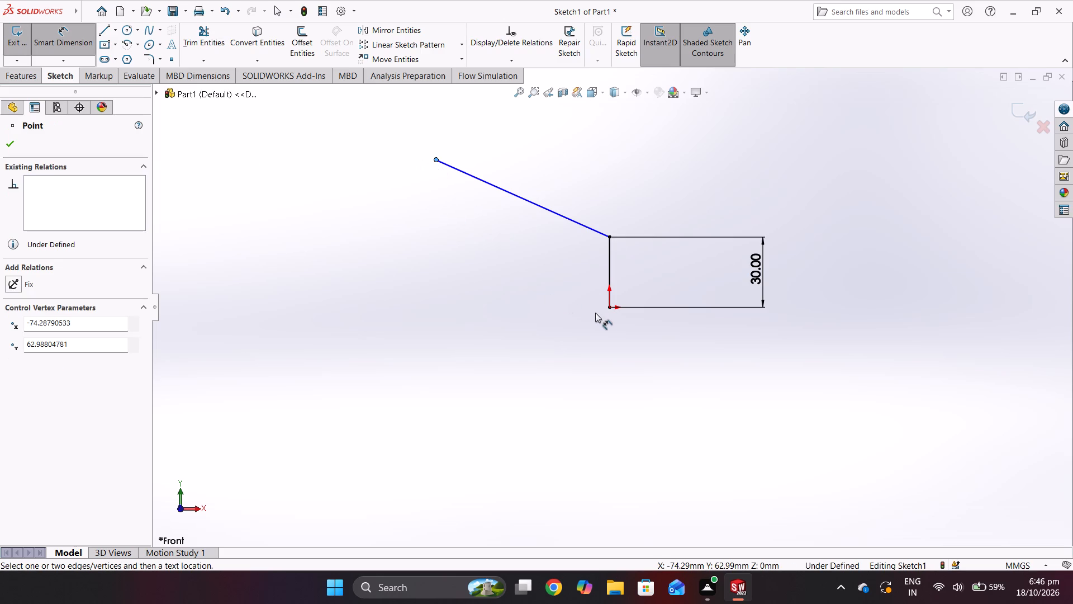
left_click(609, 306)
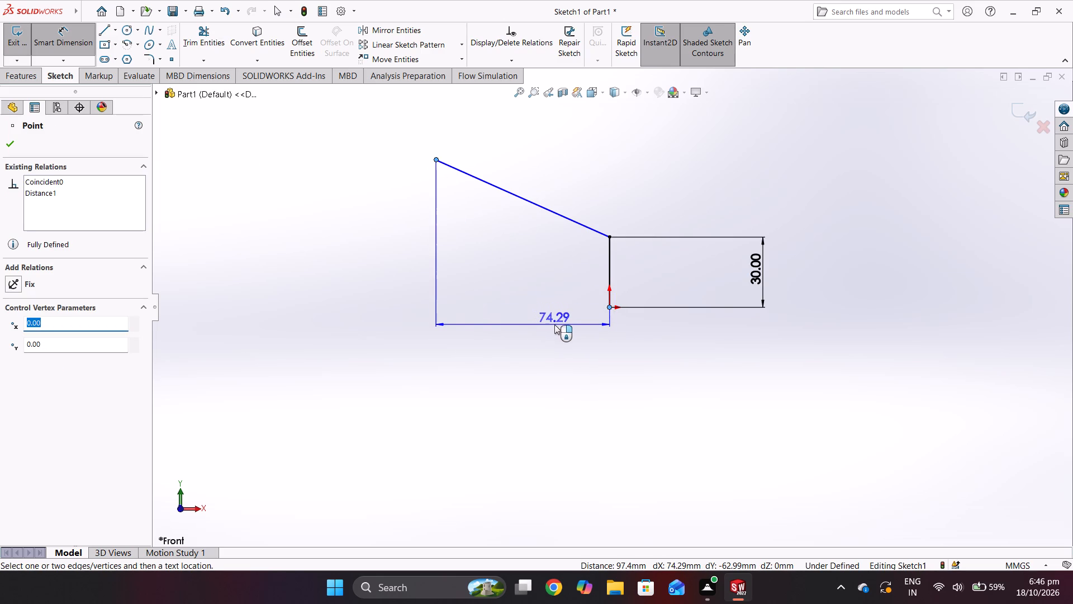
left_click(554, 324)
type("65")
key("Return")
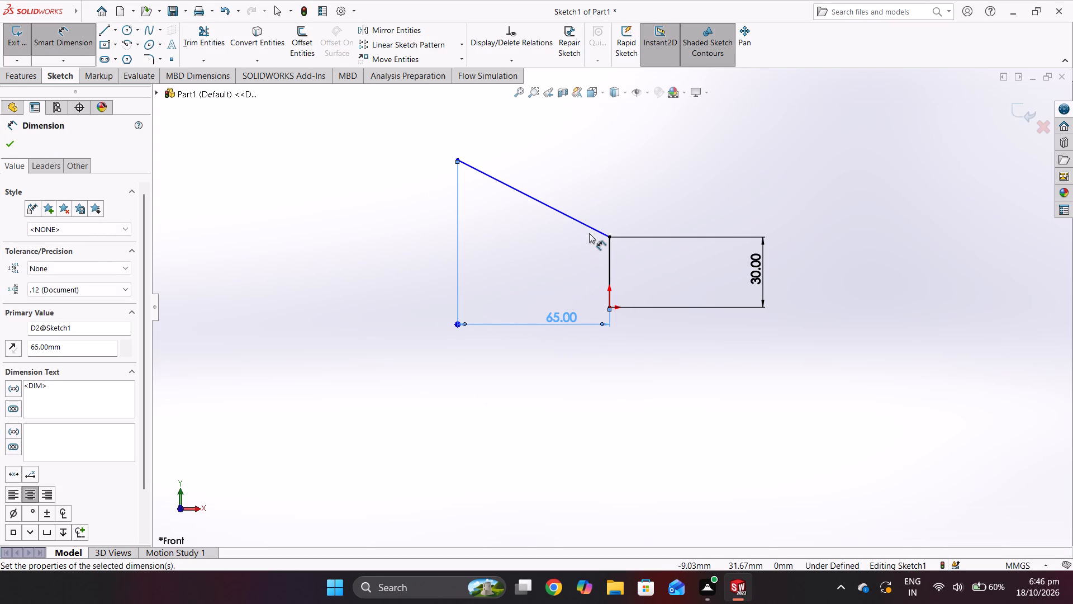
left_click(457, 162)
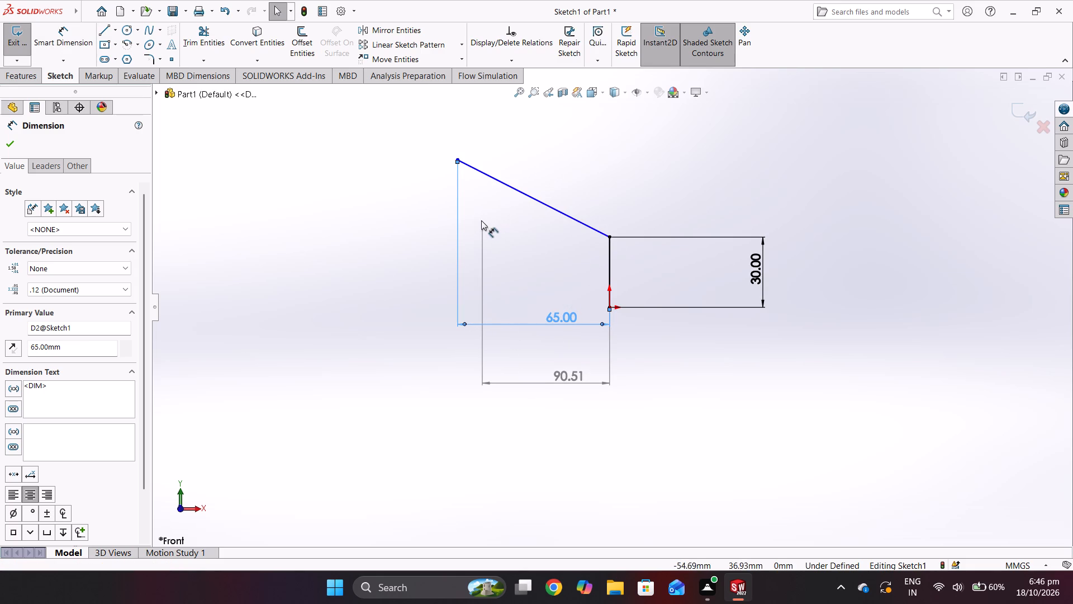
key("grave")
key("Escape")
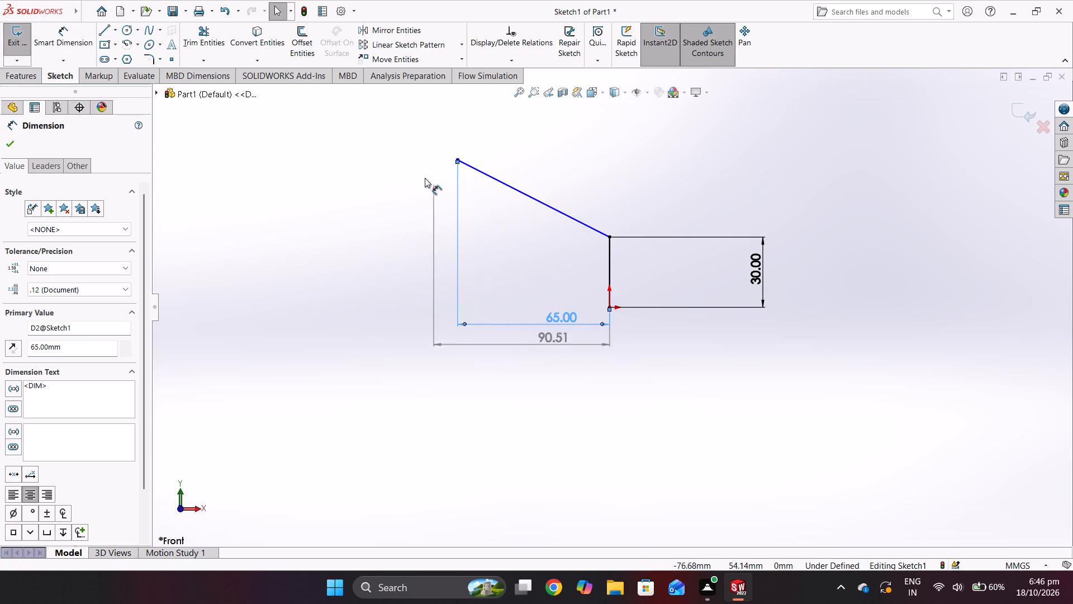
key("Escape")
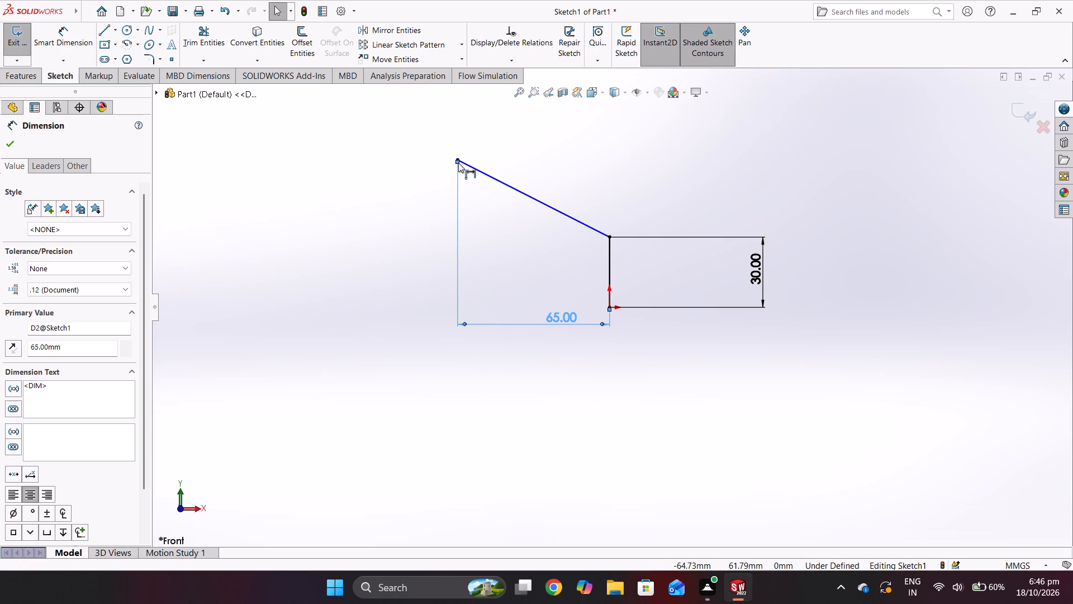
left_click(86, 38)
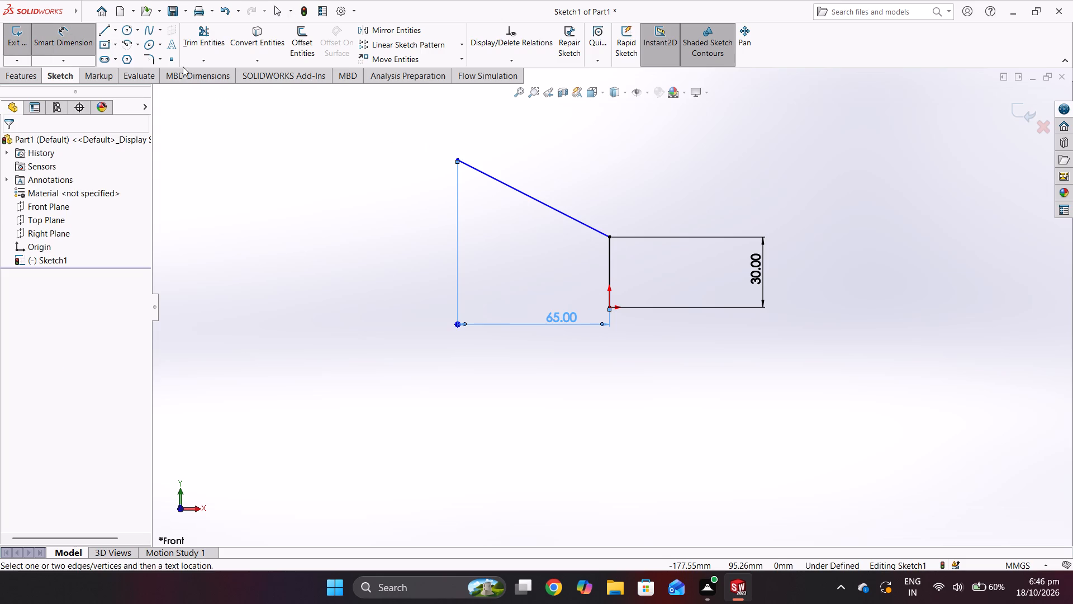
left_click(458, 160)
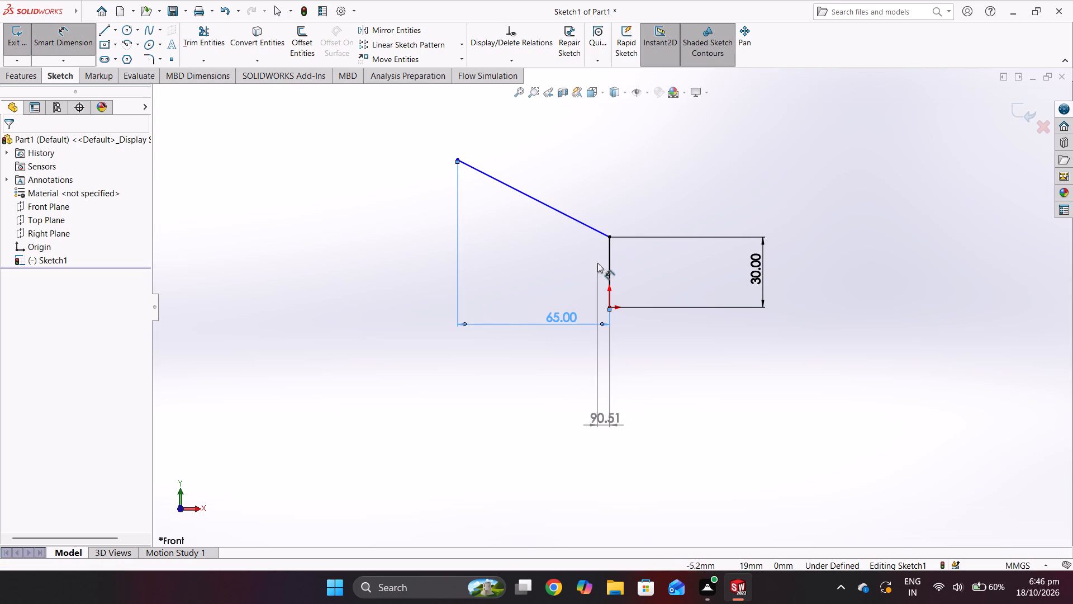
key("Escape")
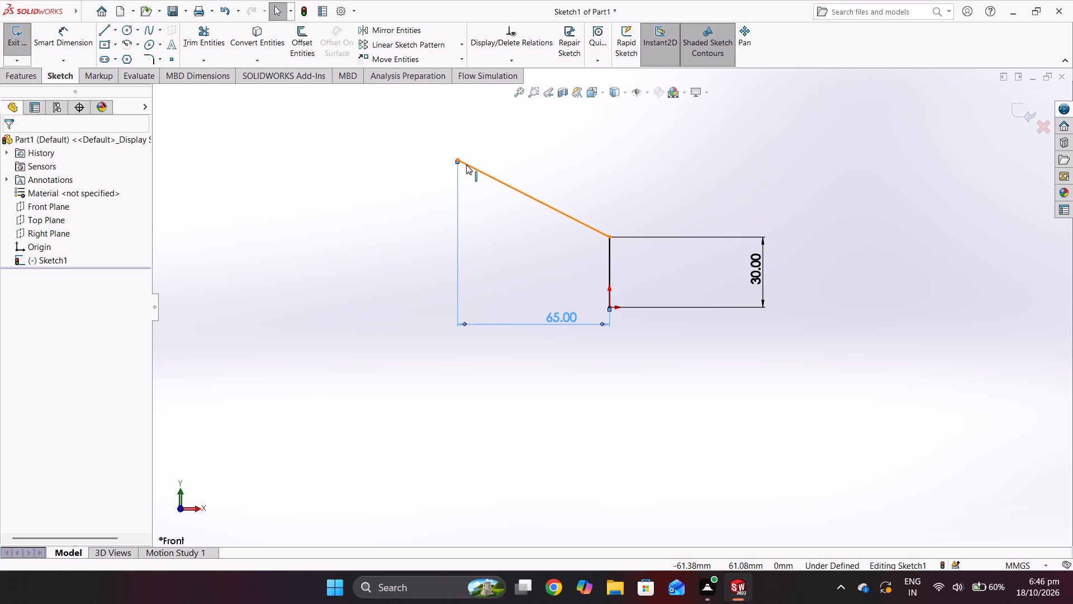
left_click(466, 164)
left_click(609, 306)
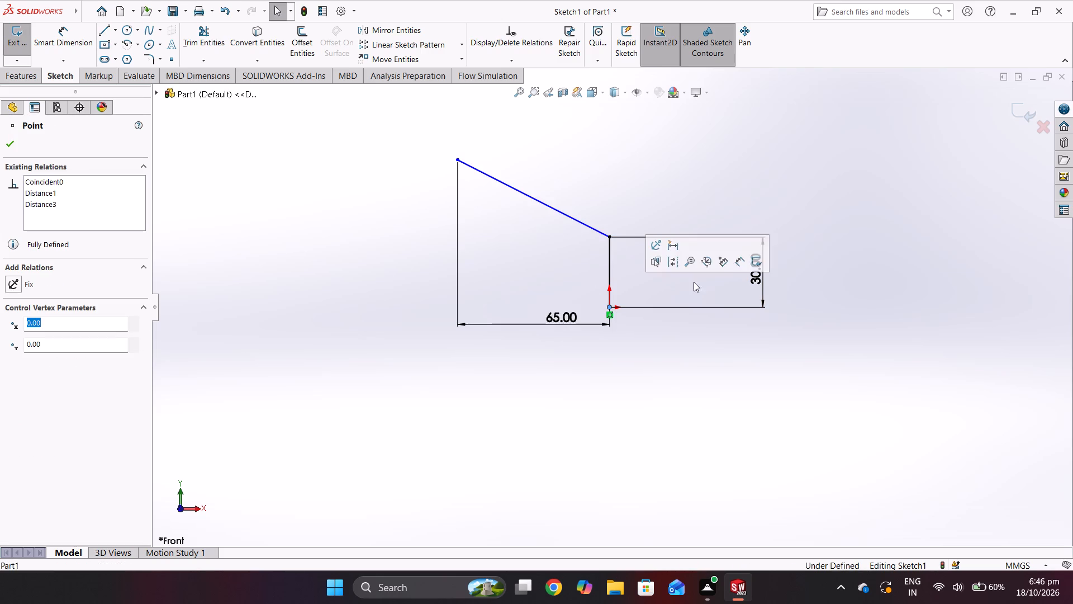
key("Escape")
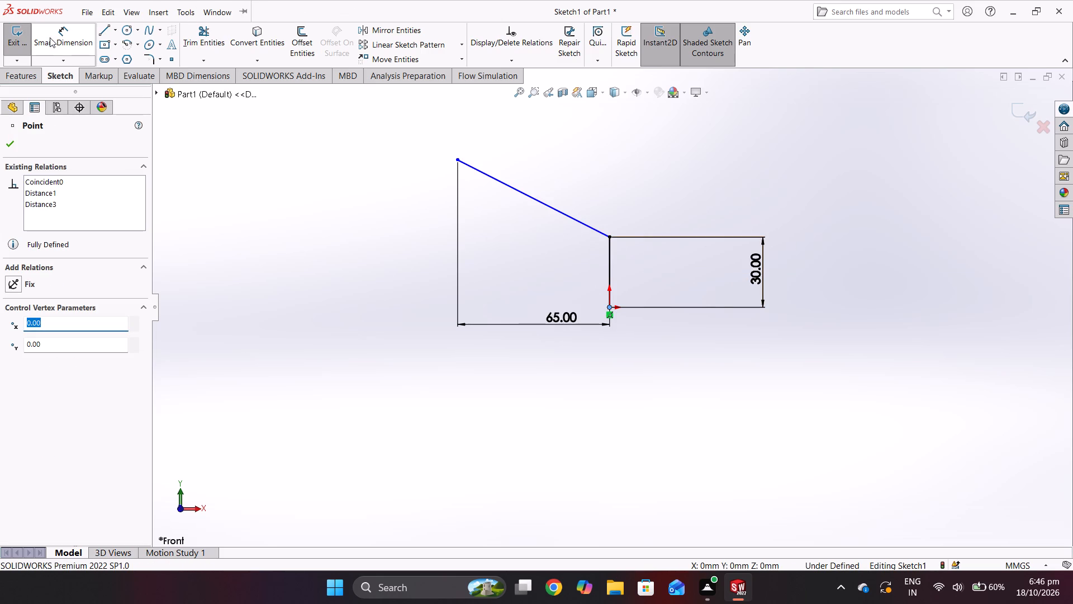
Dimension the vertical distance from the sloped line's free end to the origin as 60 mm.
left_click(50, 37)
left_click(476, 171)
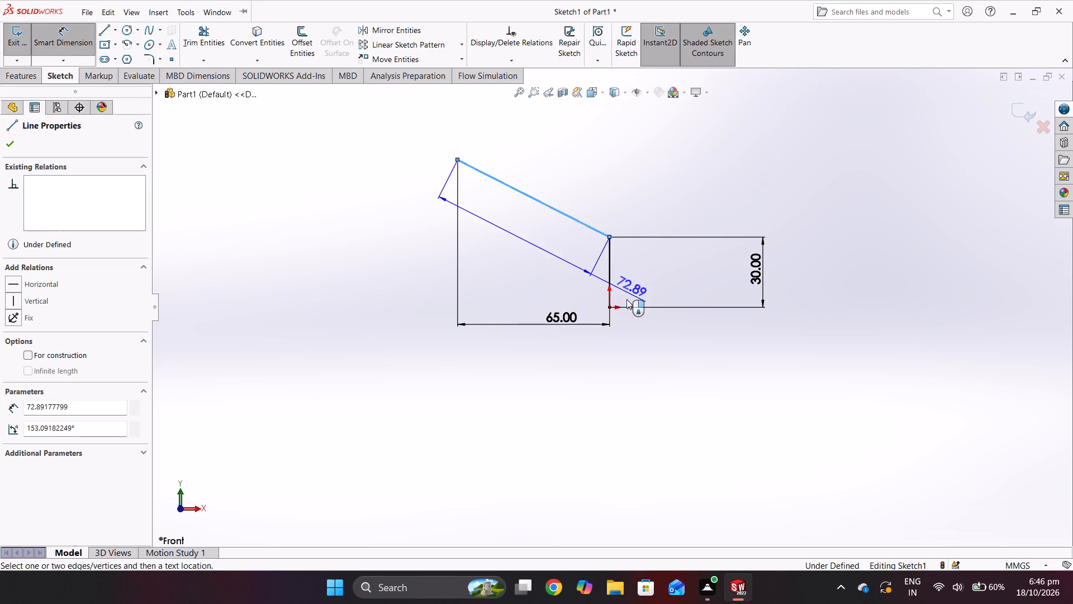
left_click(608, 309)
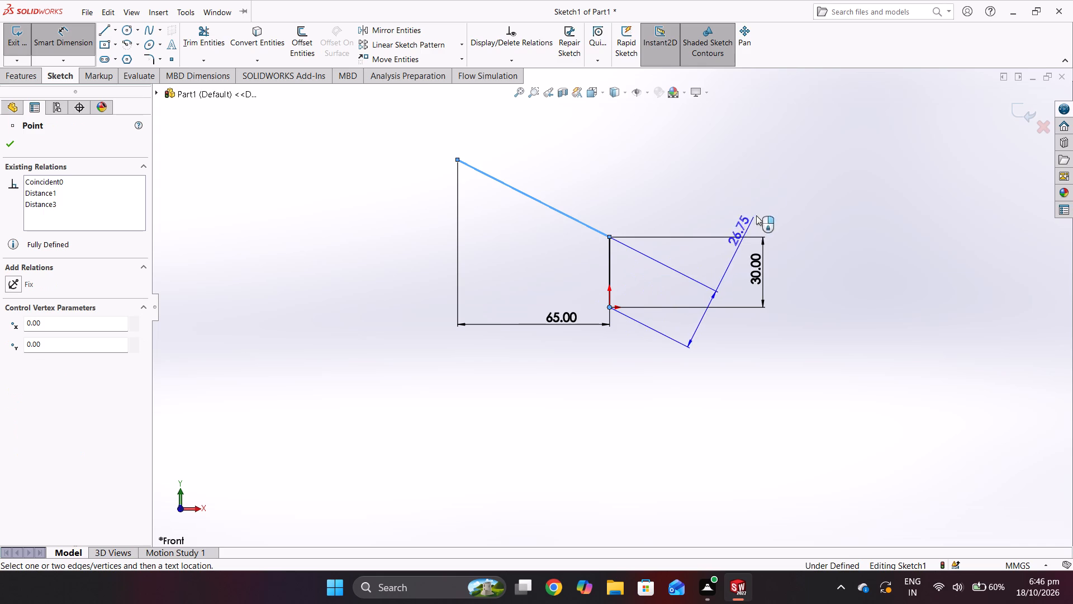
key("Escape")
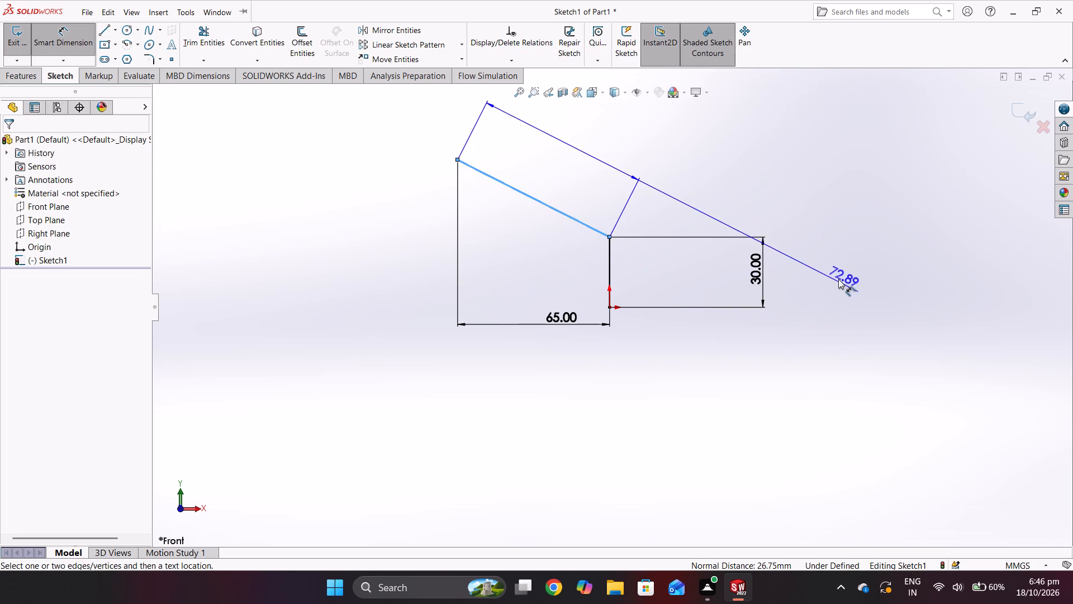
key("Escape")
left_click(458, 158)
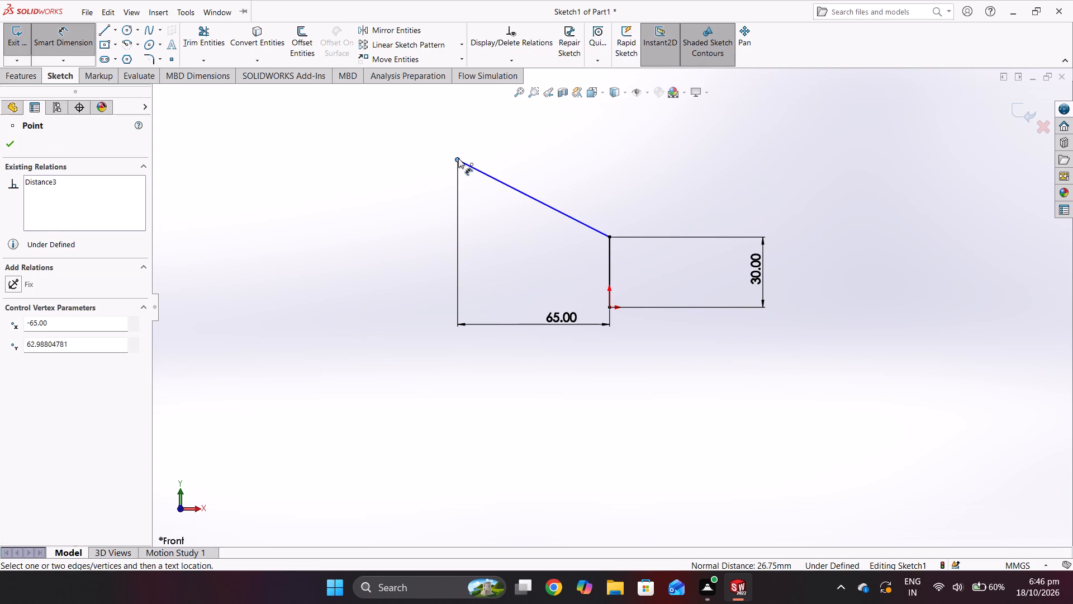
left_click(610, 310)
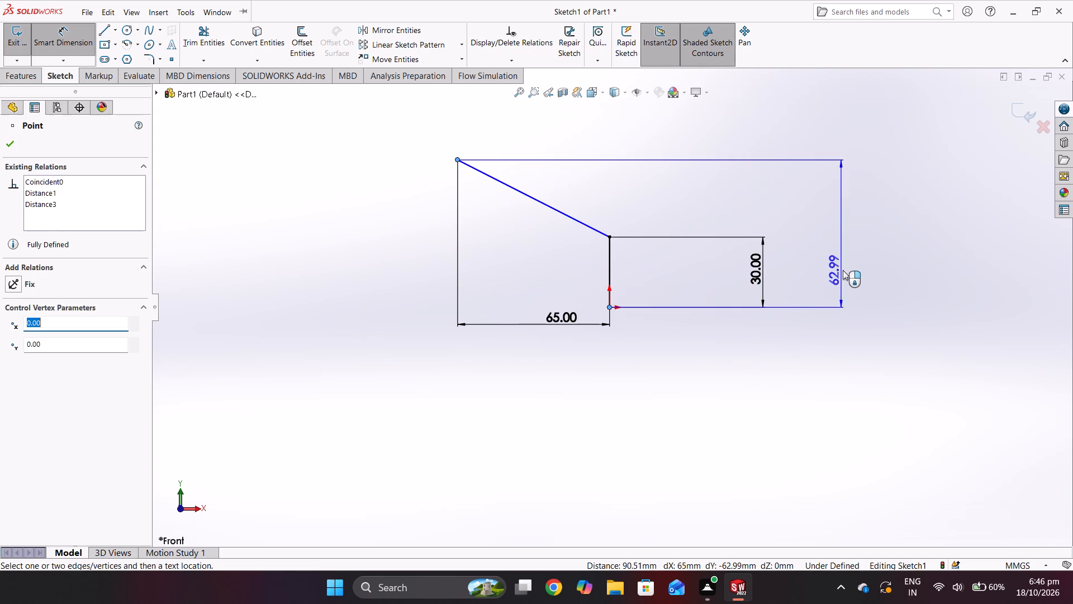
left_click(797, 262)
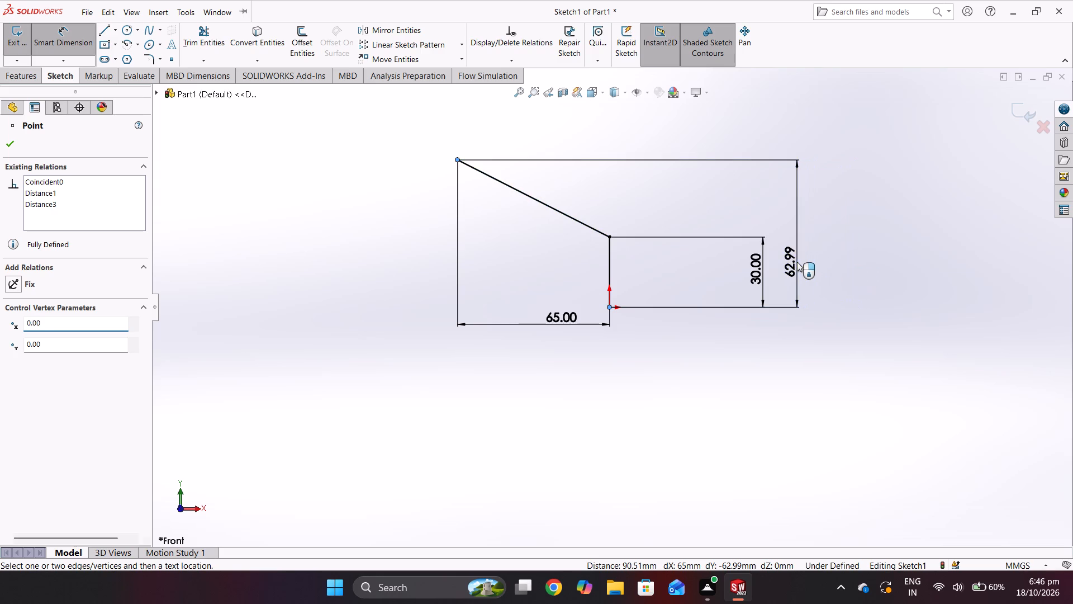
type("60")
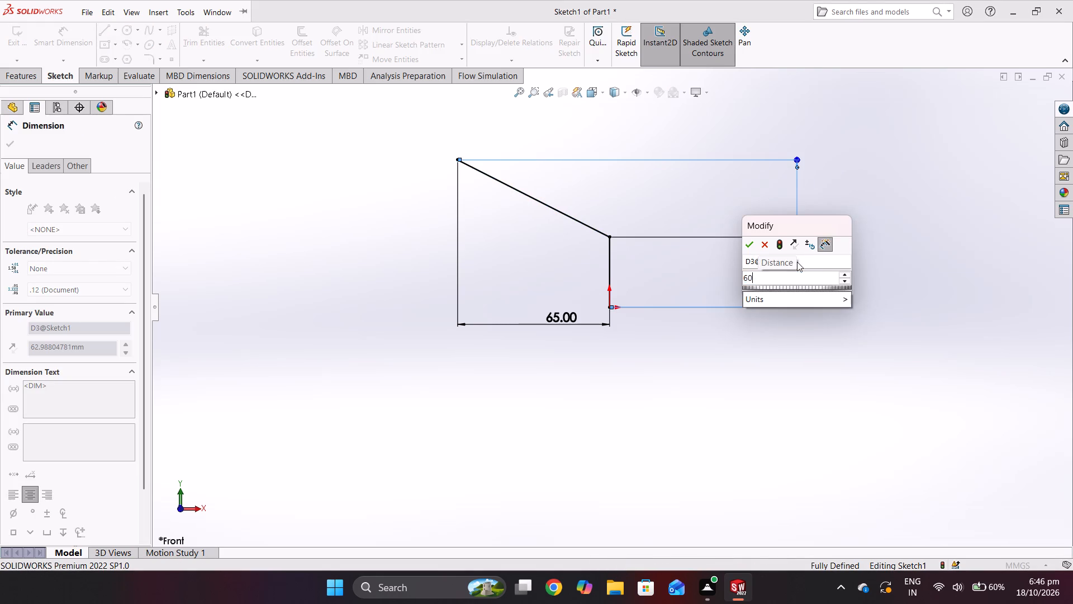
key("Return")
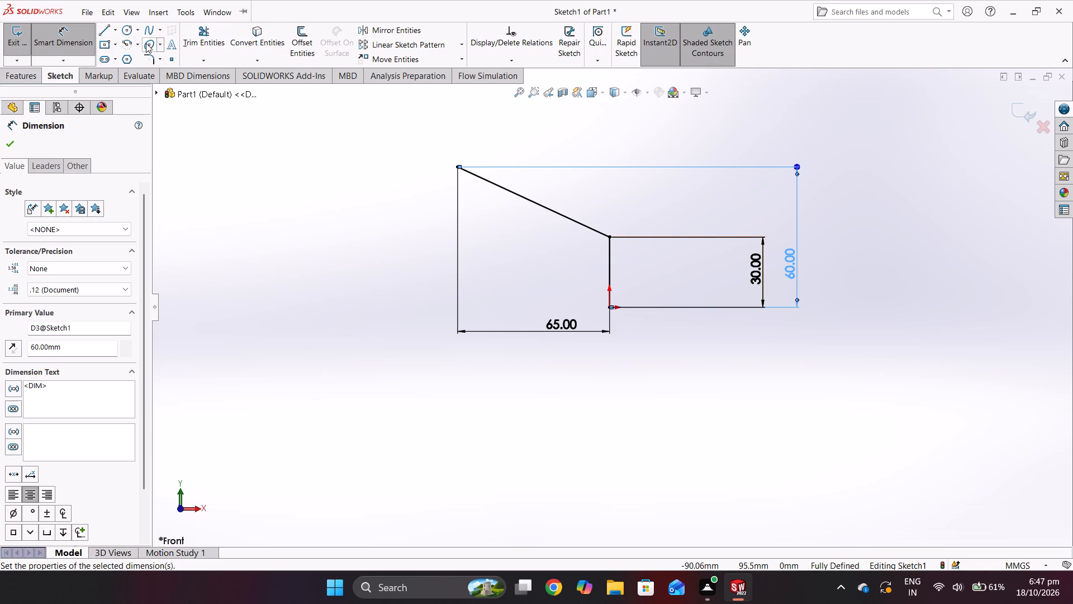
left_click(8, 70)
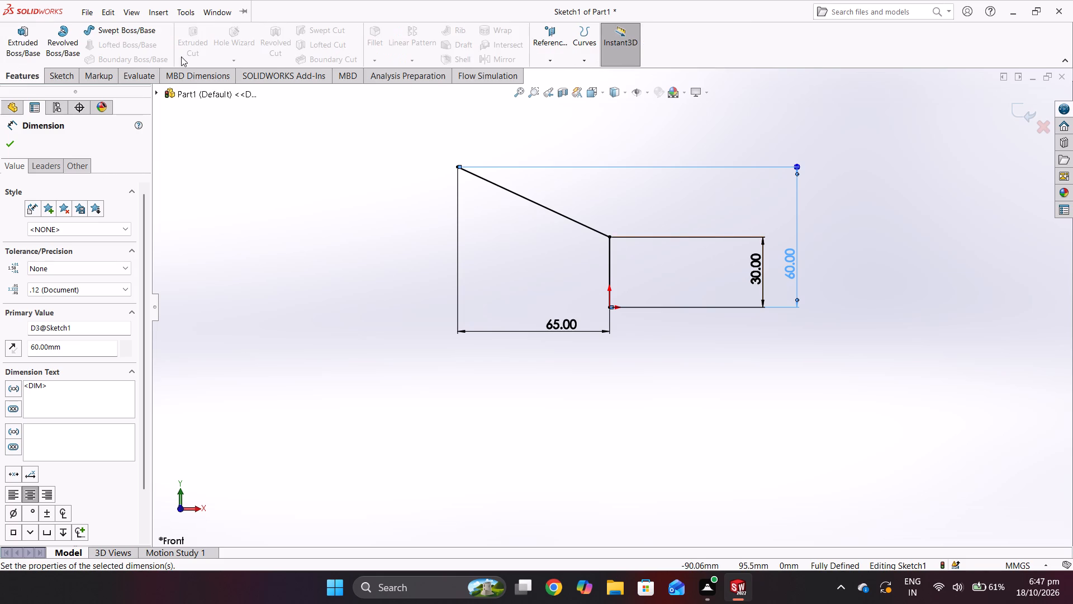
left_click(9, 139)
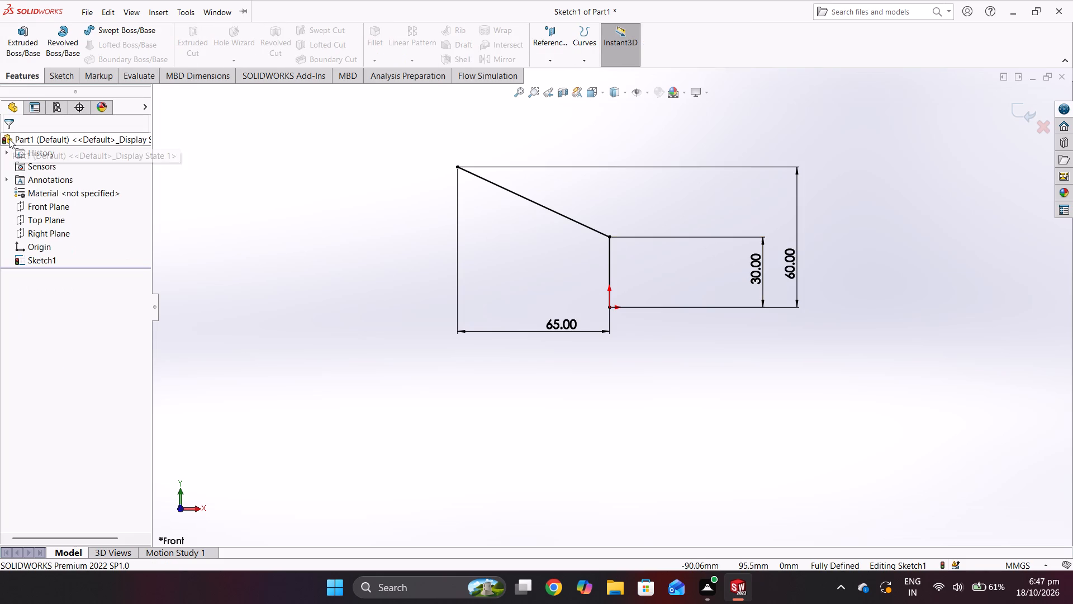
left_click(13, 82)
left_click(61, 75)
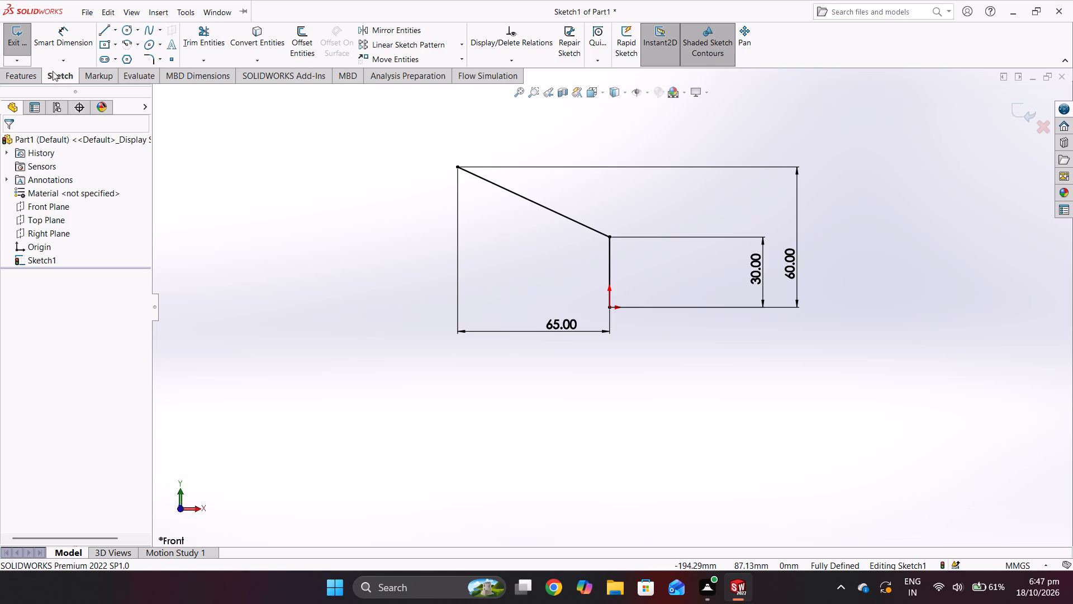
Round the corner between the vertical and sloped lines with a 25 mm sketch fillet and exit the sketch.
left_click(150, 65)
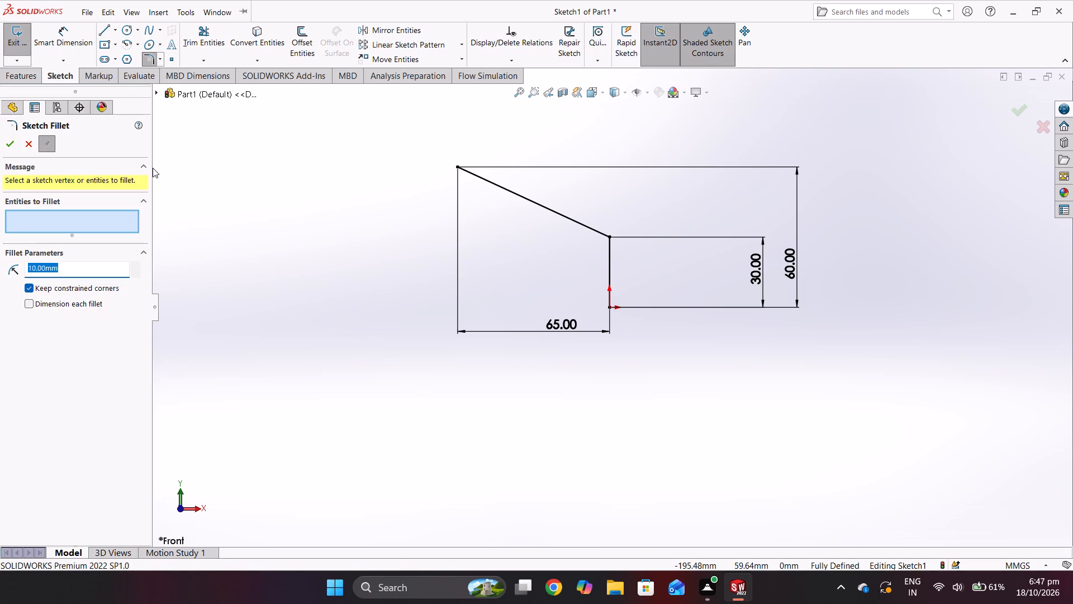
type("25")
key("Return")
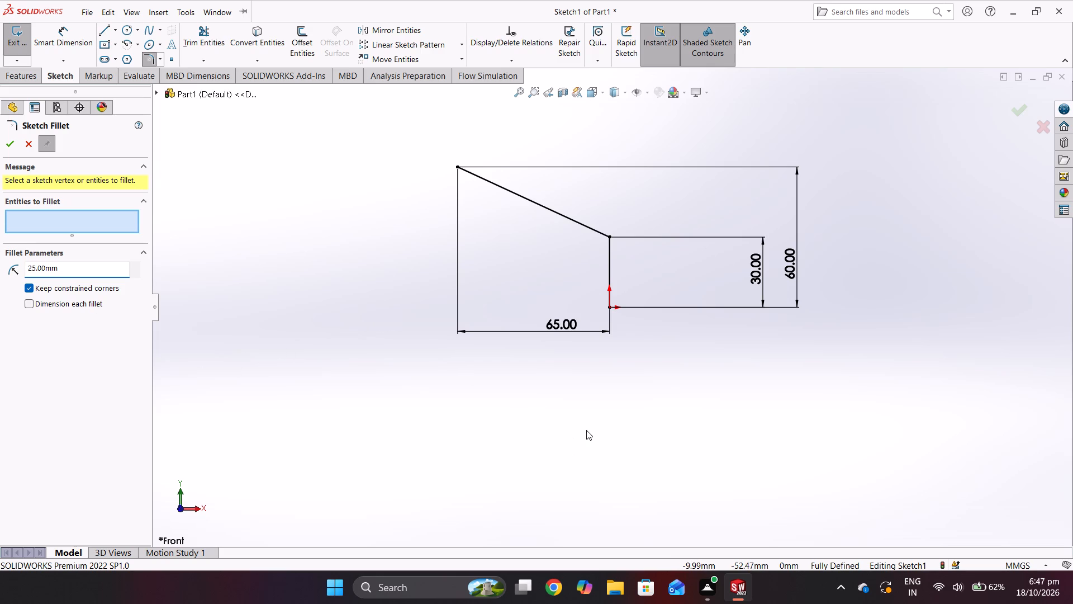
left_click(582, 226)
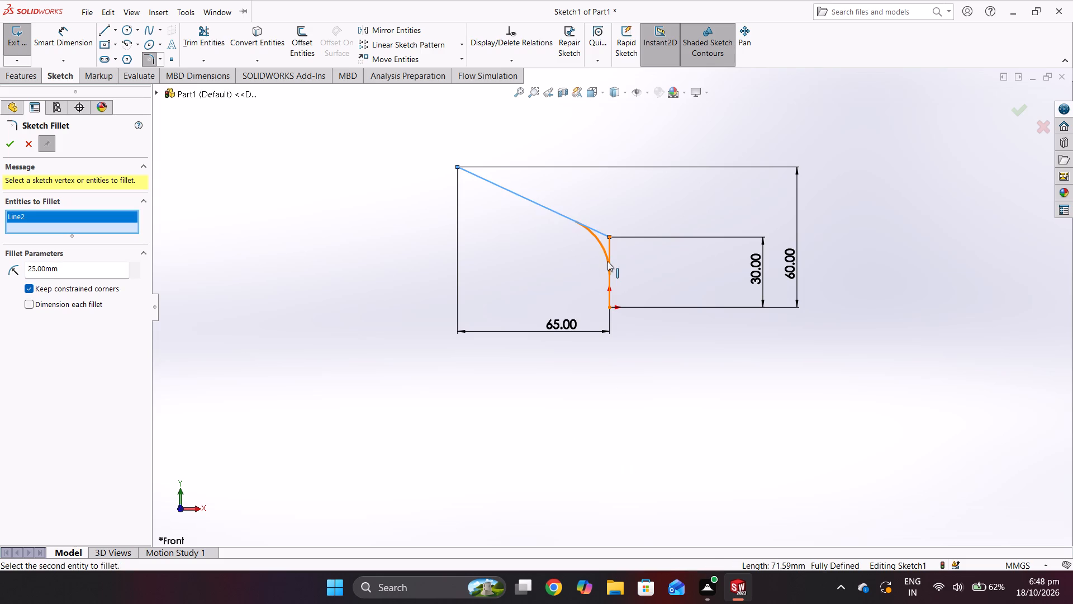
left_click(607, 261)
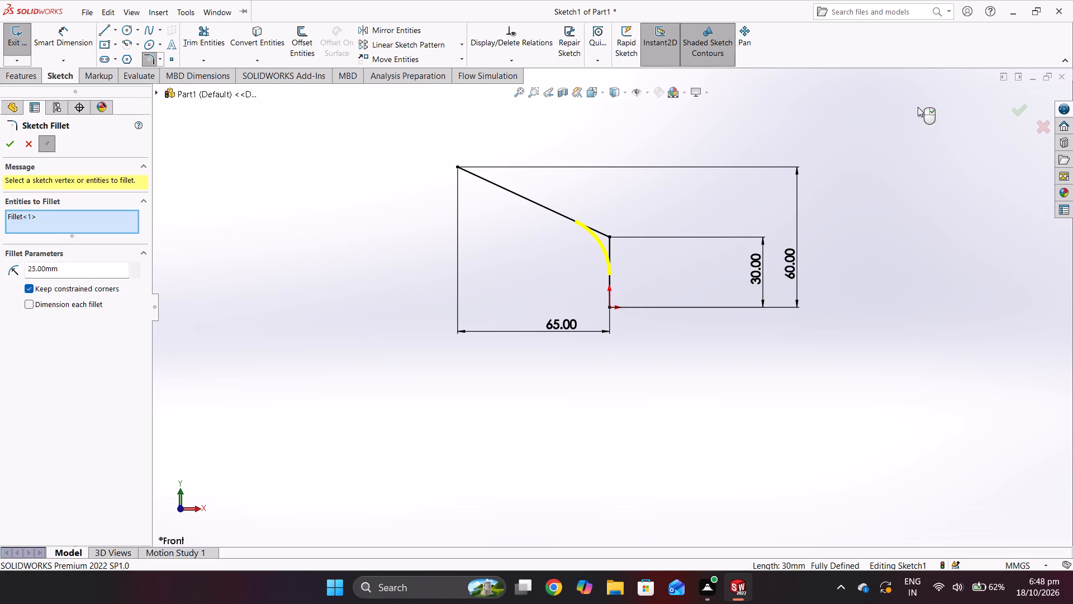
left_click(1012, 108)
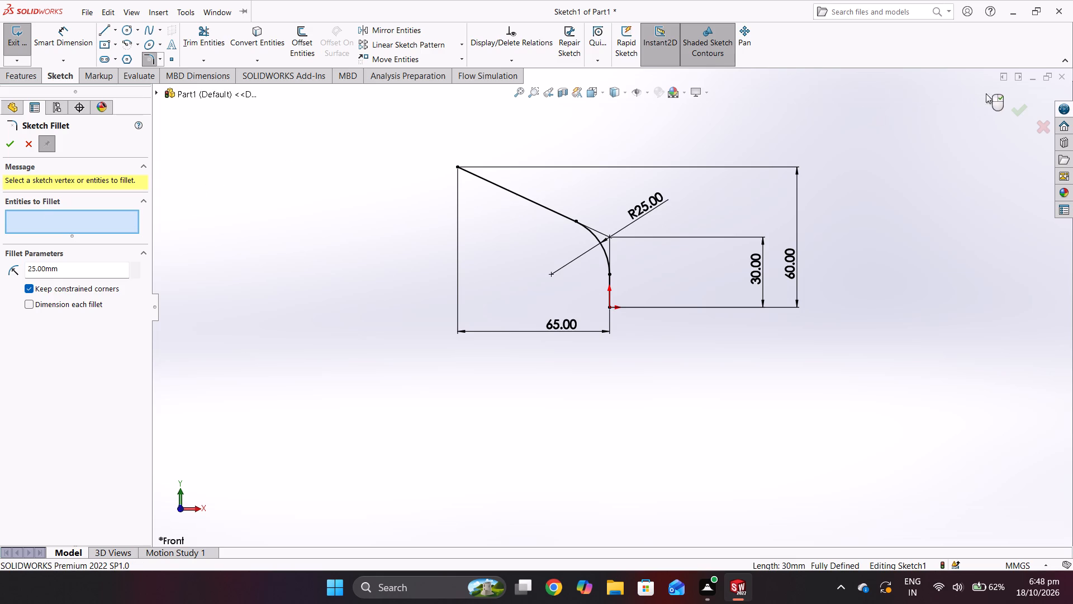
left_click(1019, 107)
left_click(1020, 110)
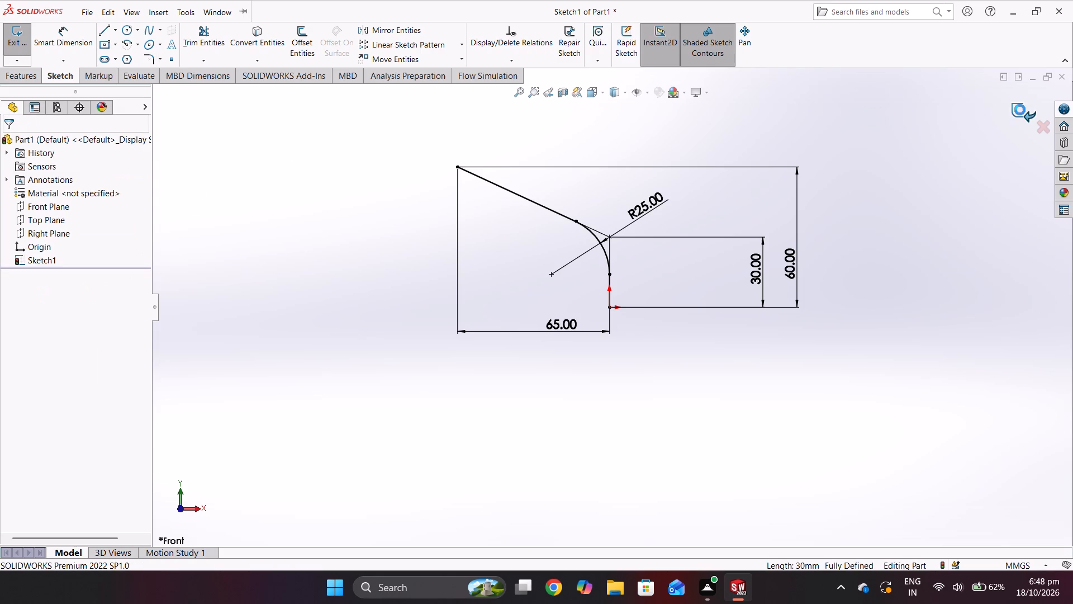
On the Top Plane, sketch a sloped line about 67.5 mm long from the origin, continued by a vertical line about 14 mm upward.
left_click(53, 221)
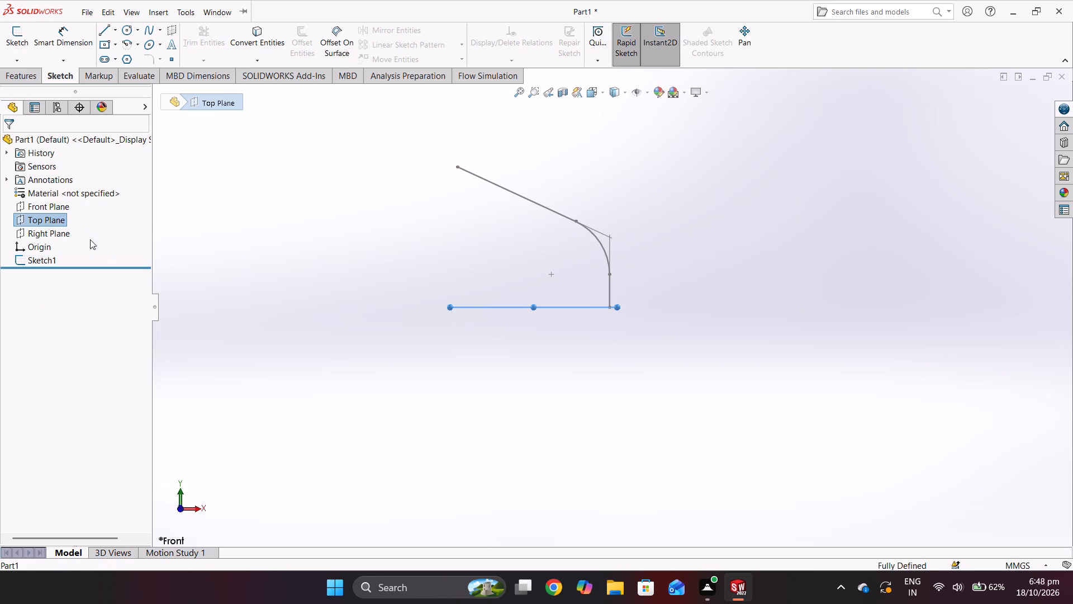
right_click(43, 220)
left_click(50, 207)
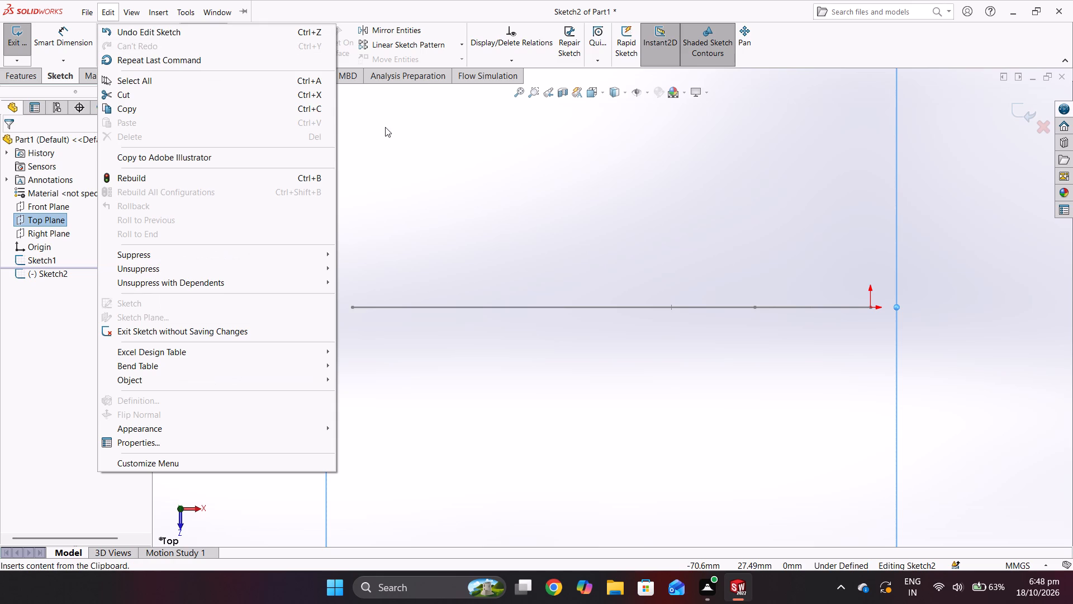
left_click(270, 481)
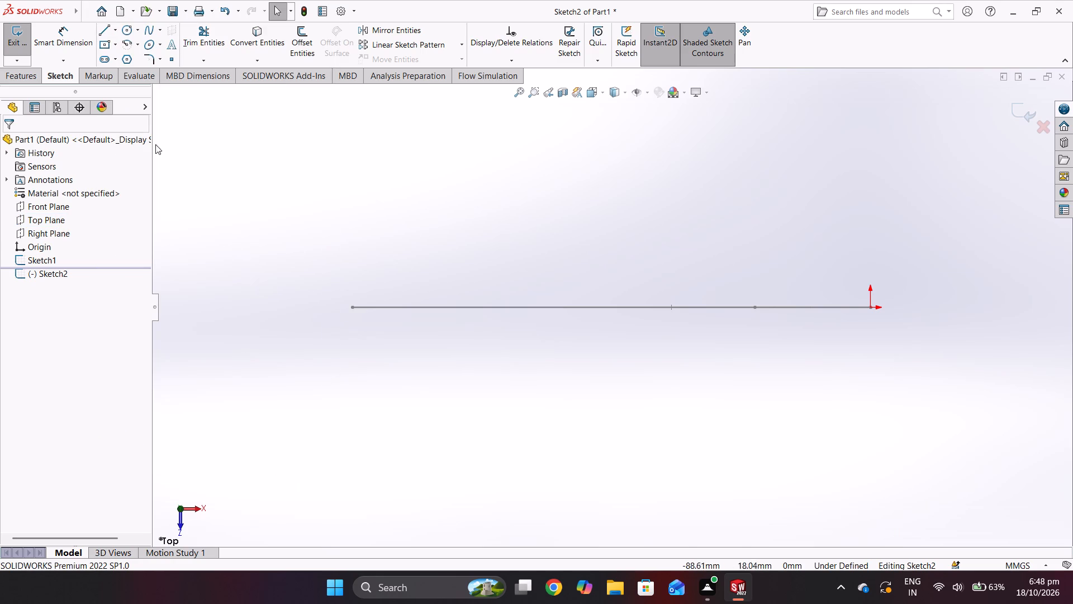
left_click(105, 32)
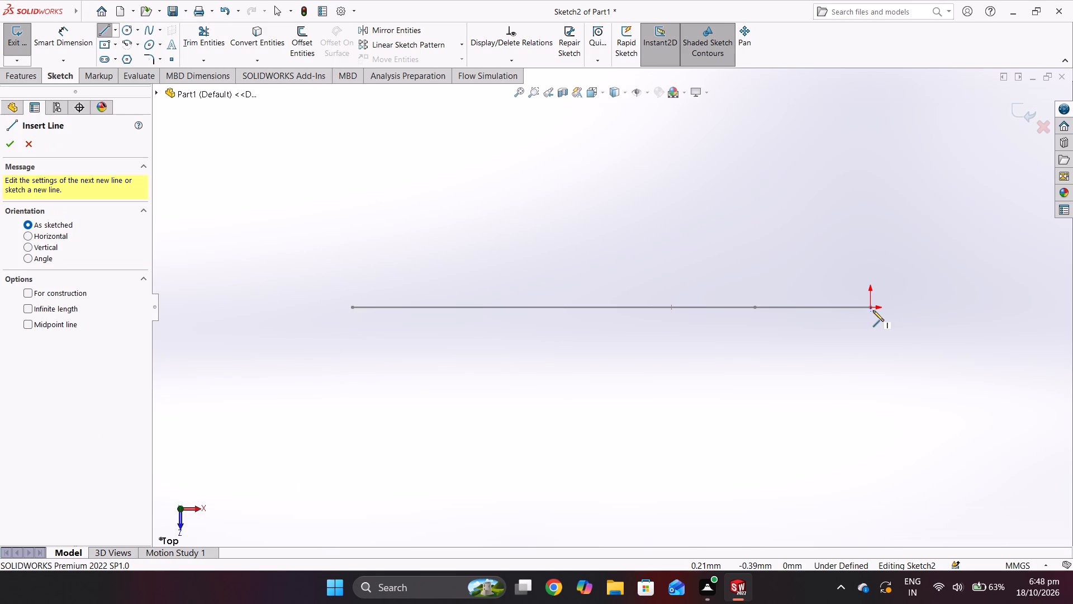
left_click(872, 308)
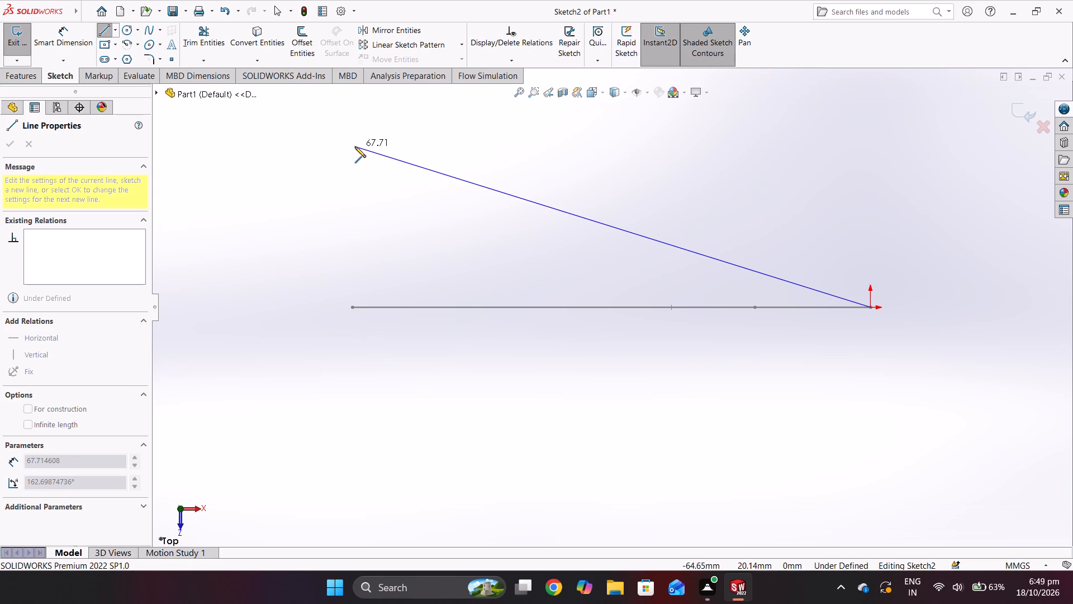
scroll(355, 147, "down", 2)
scroll(355, 147, "up", 4)
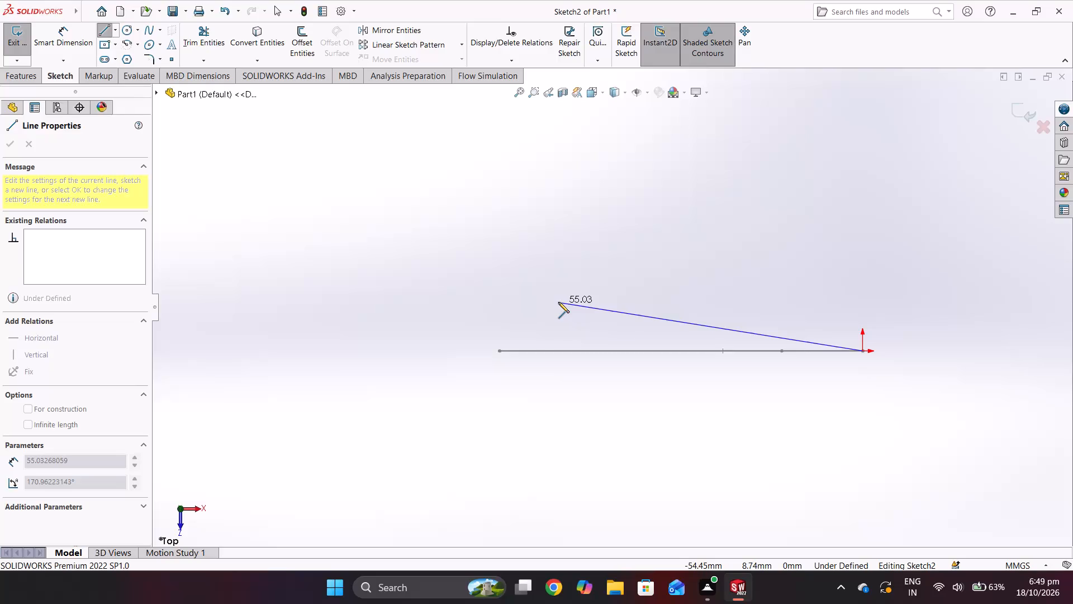
left_click(501, 243)
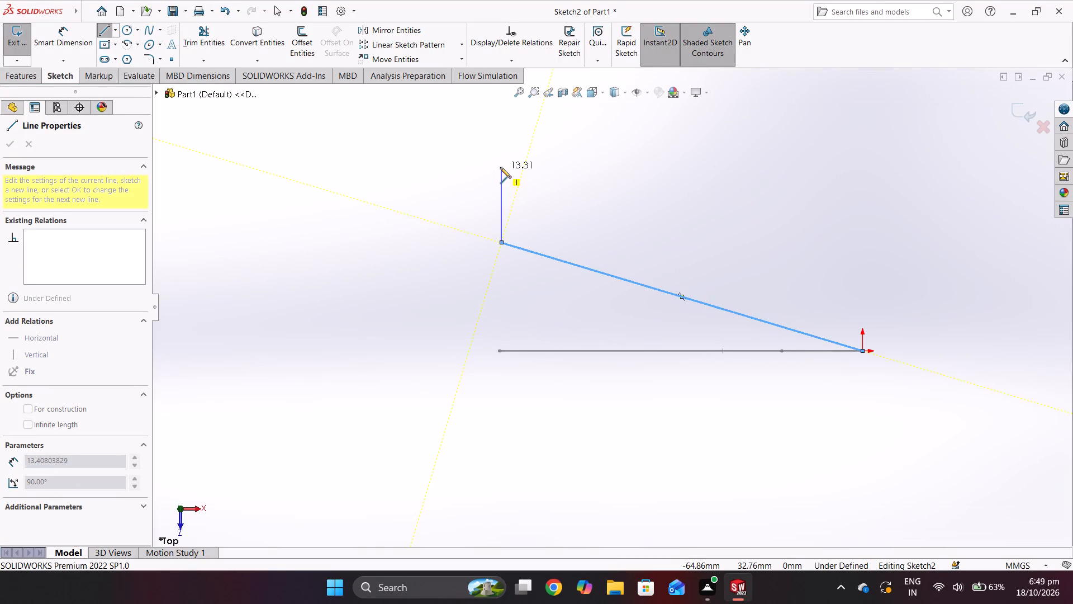
left_click(502, 164)
right_click(525, 222)
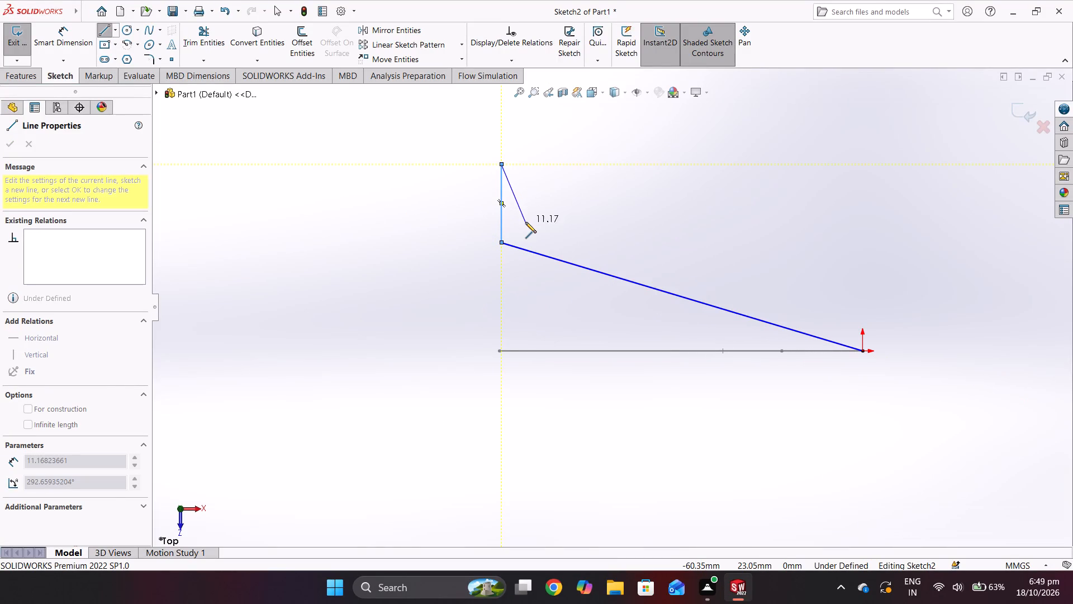
left_click(547, 231)
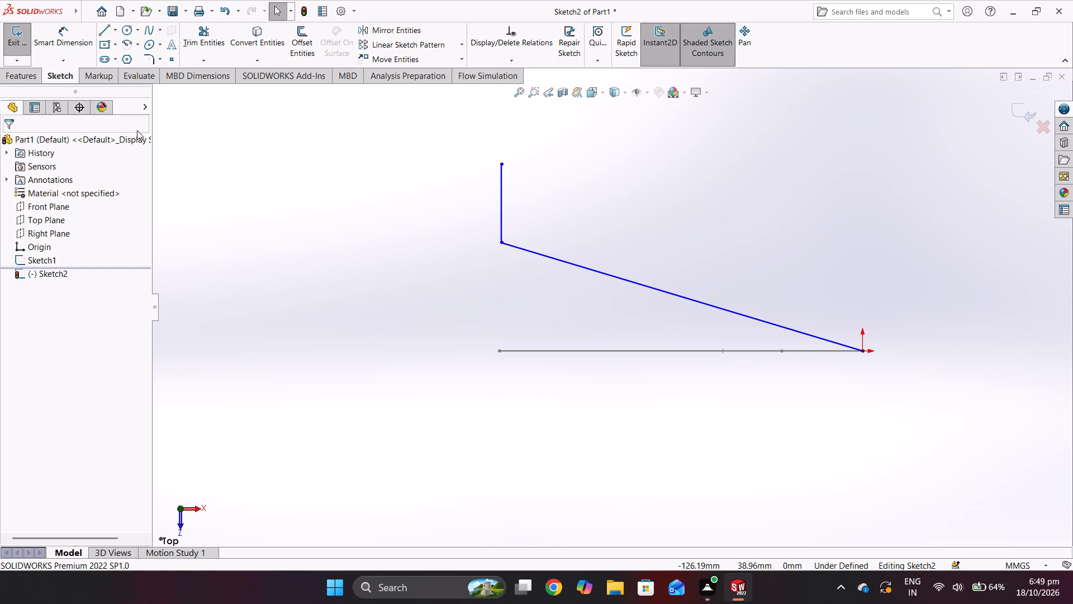
Dimension the horizontal distance from the corner between the two lines to the origin as 65 mm.
left_click(76, 31)
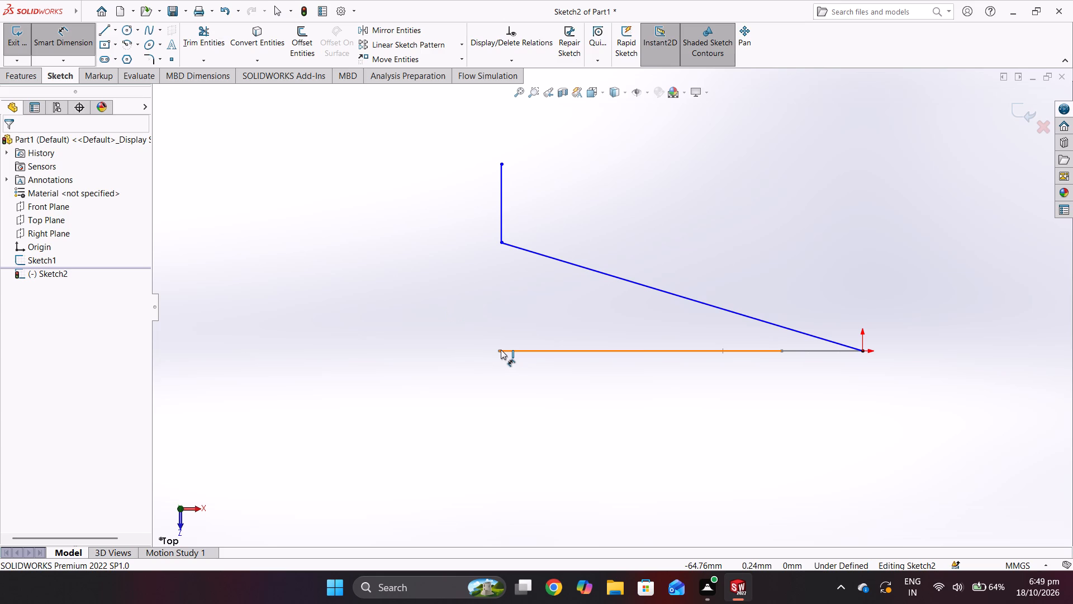
left_click(499, 244)
left_click(865, 350)
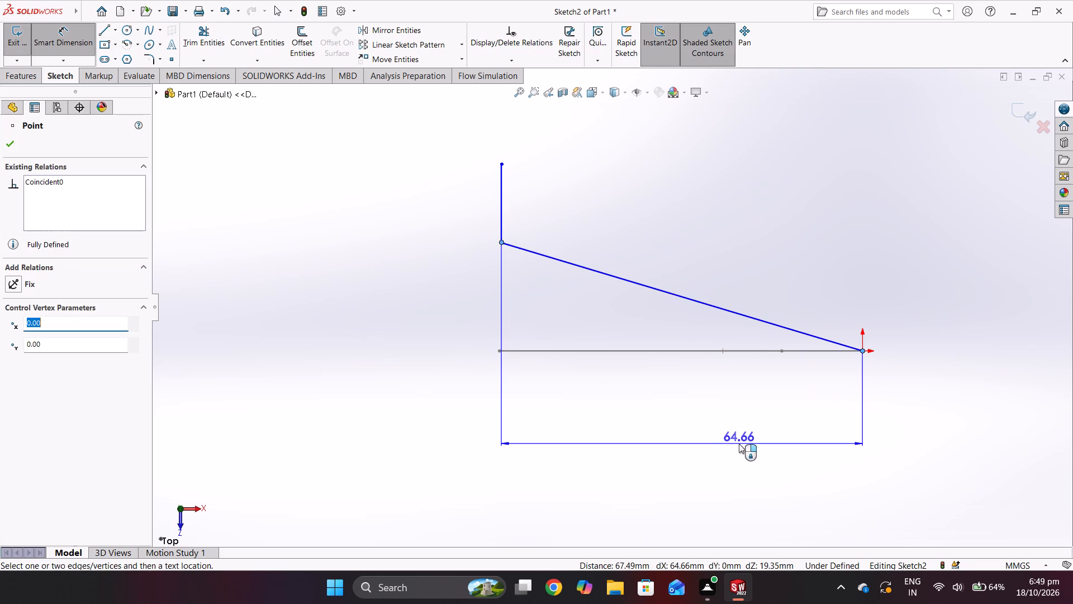
left_click(674, 434)
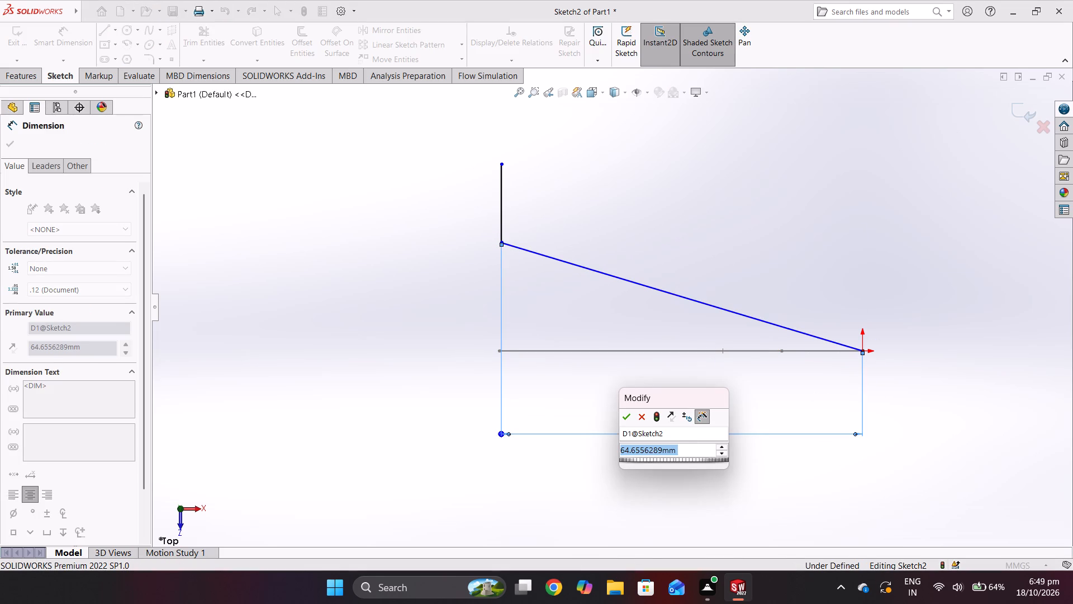
type("65")
key("Return")
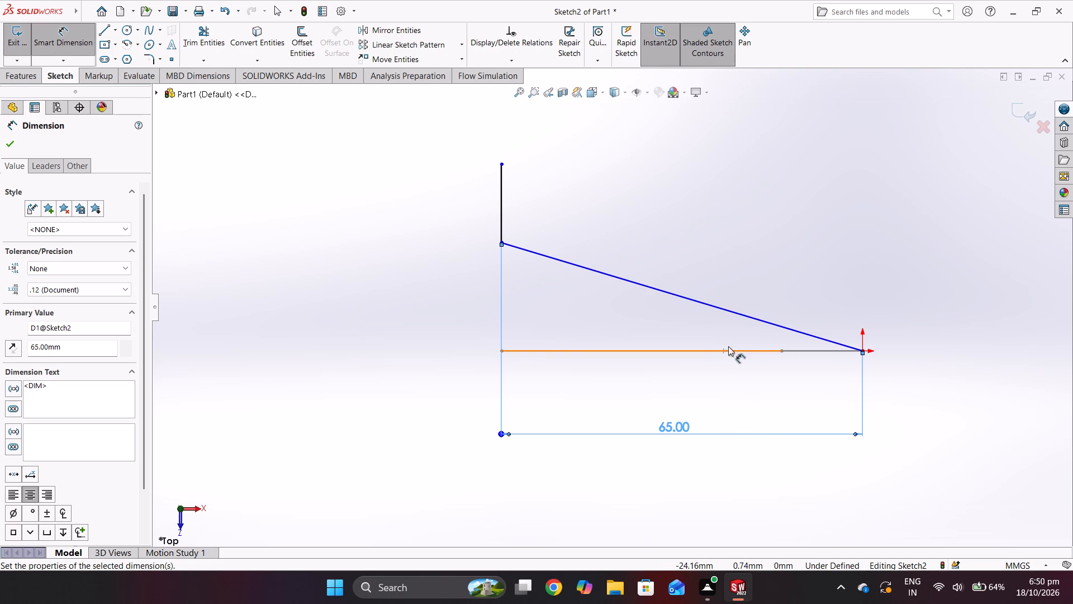
Dimension the vertical distance from the vertical line's free upper end to the origin as 50 mm.
left_click(502, 163)
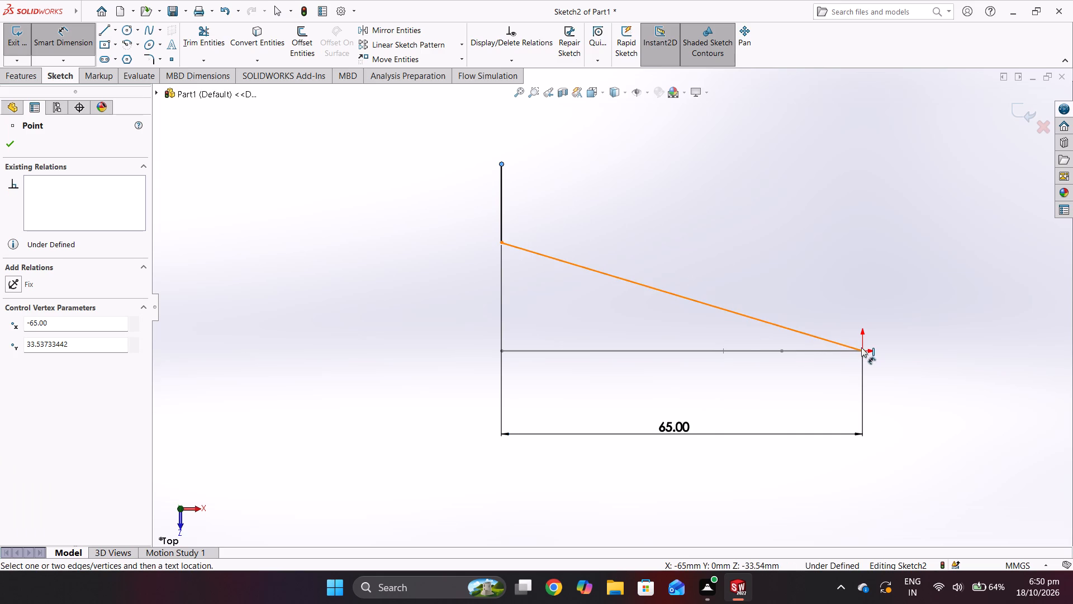
left_click(863, 350)
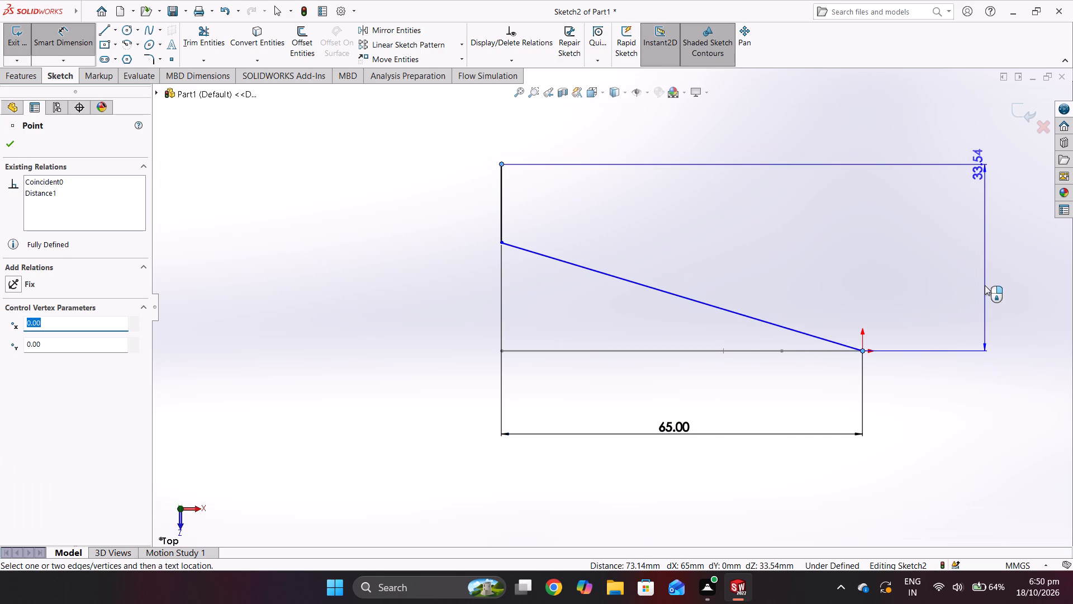
left_click(985, 285)
type("50")
key("Return")
Dimension the vertical line's length between its two endpoints as 20 mm.
scroll(938, 270, "up", 1)
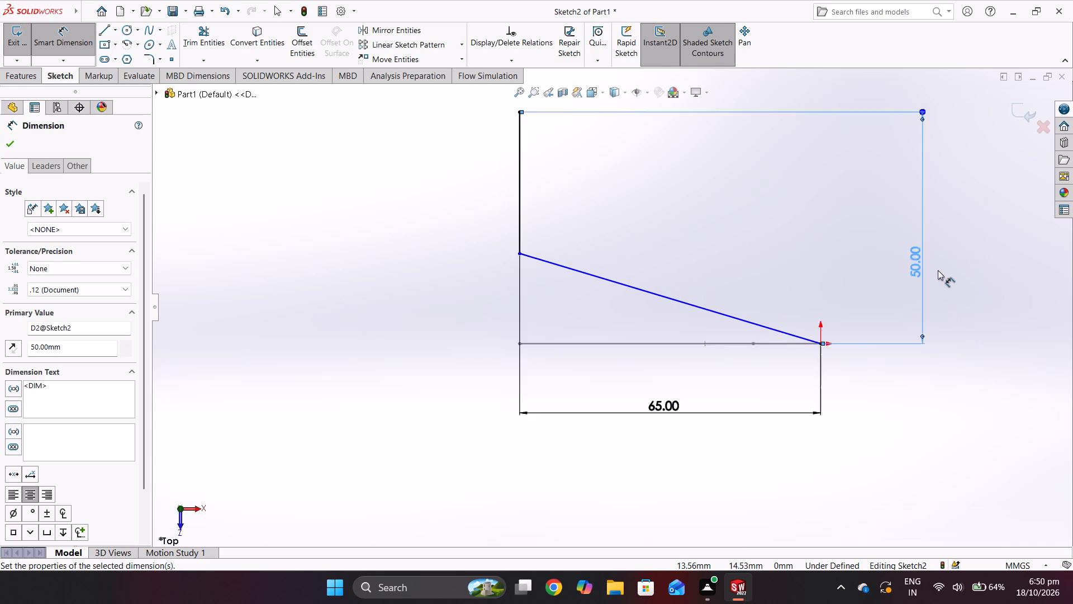
scroll(938, 270, "up", 1)
scroll(882, 279, "up", 1)
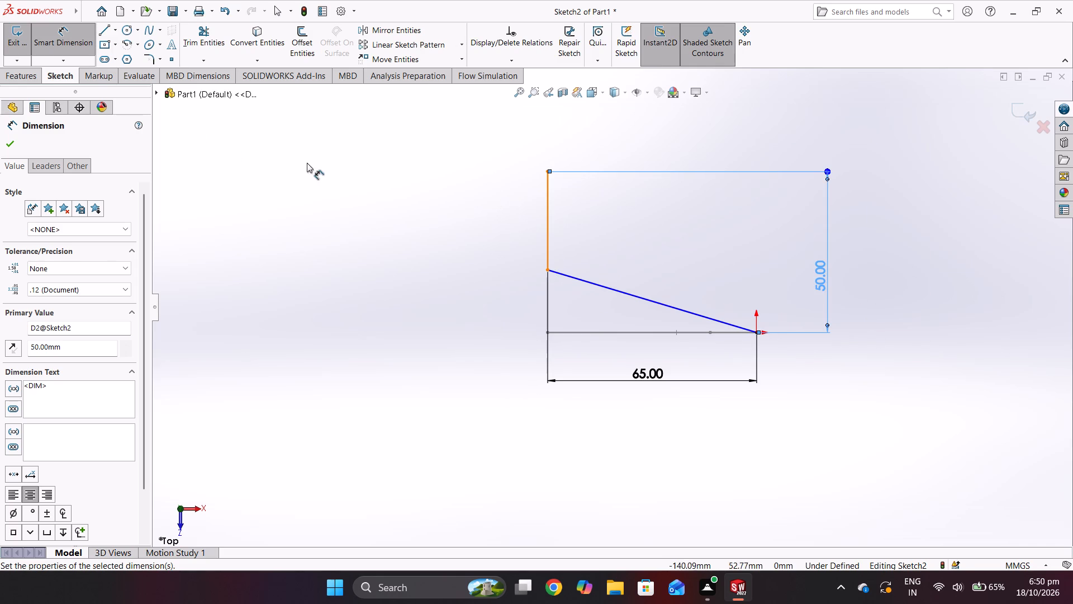
left_click(549, 267)
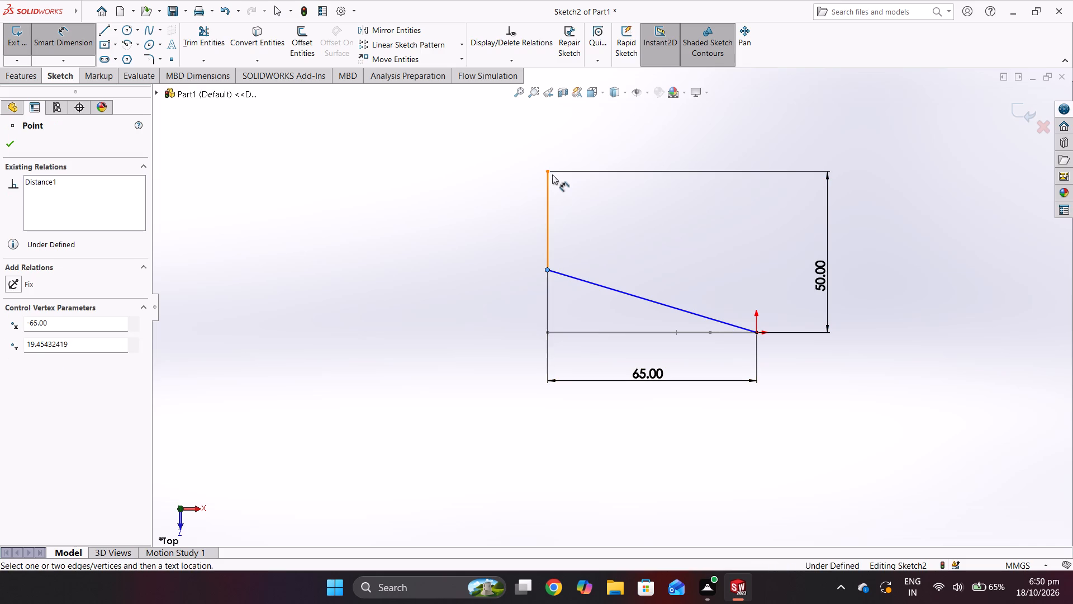
left_click(549, 169)
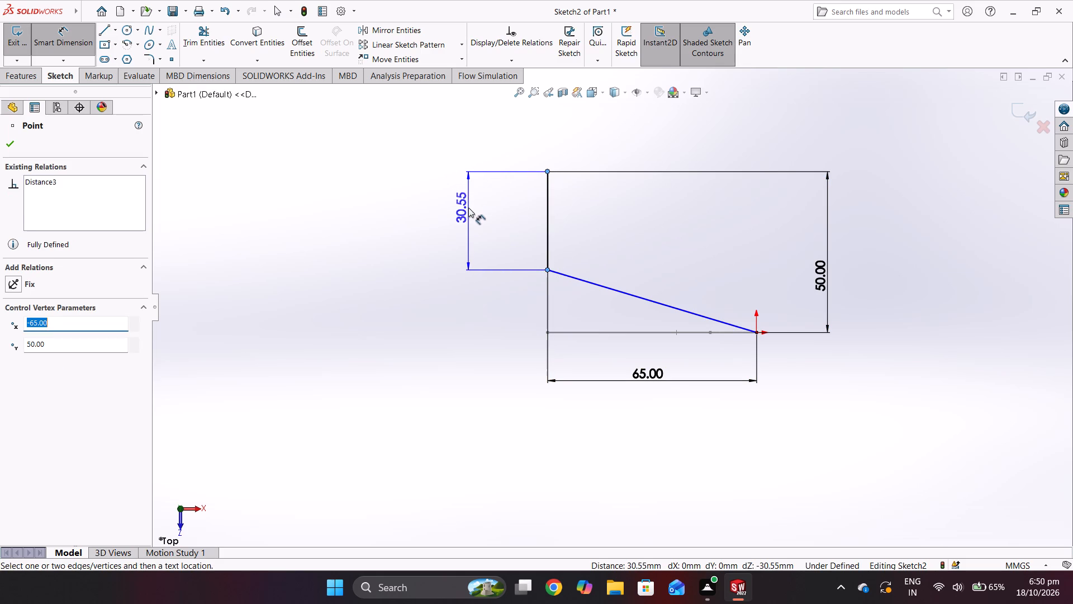
left_click(468, 207)
type("20")
key("Return")
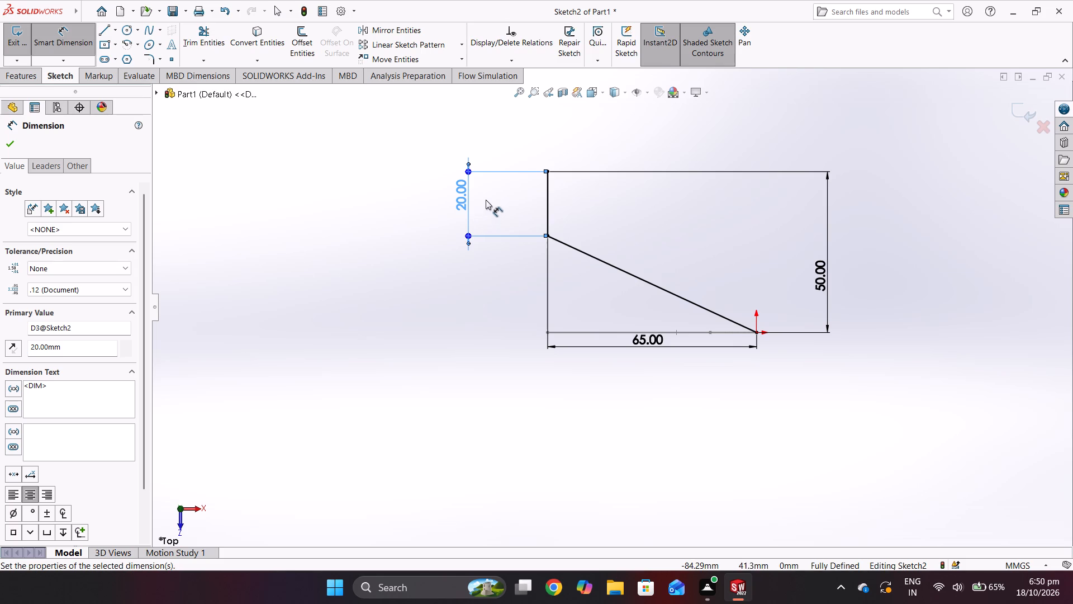
Round the corner between the sloped and vertical lines with a 25 mm sketch fillet and exit the sketch.
left_click(154, 62)
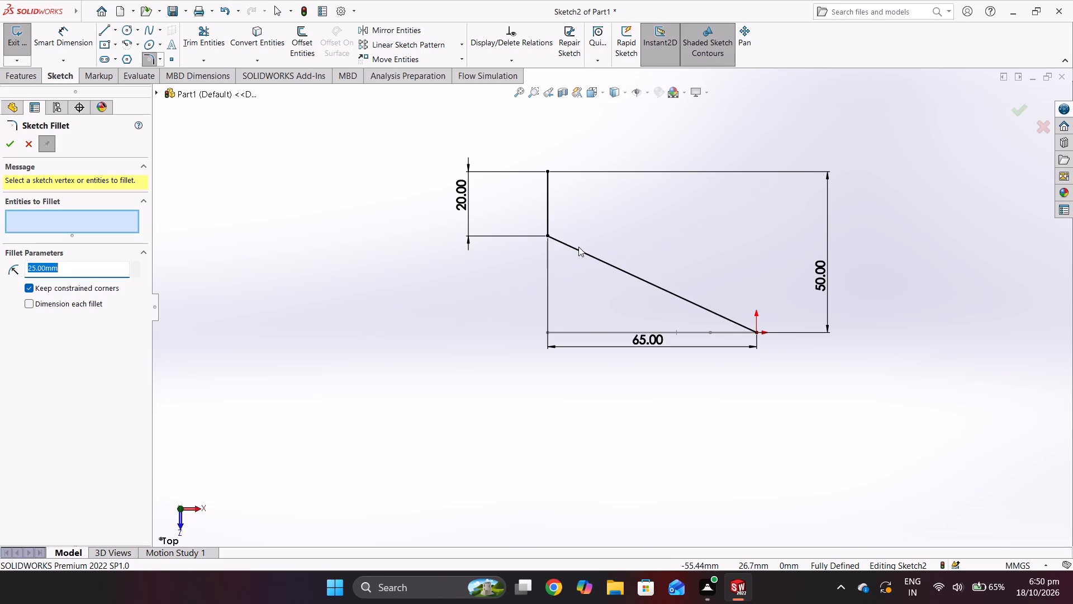
left_click(577, 249)
left_click(547, 219)
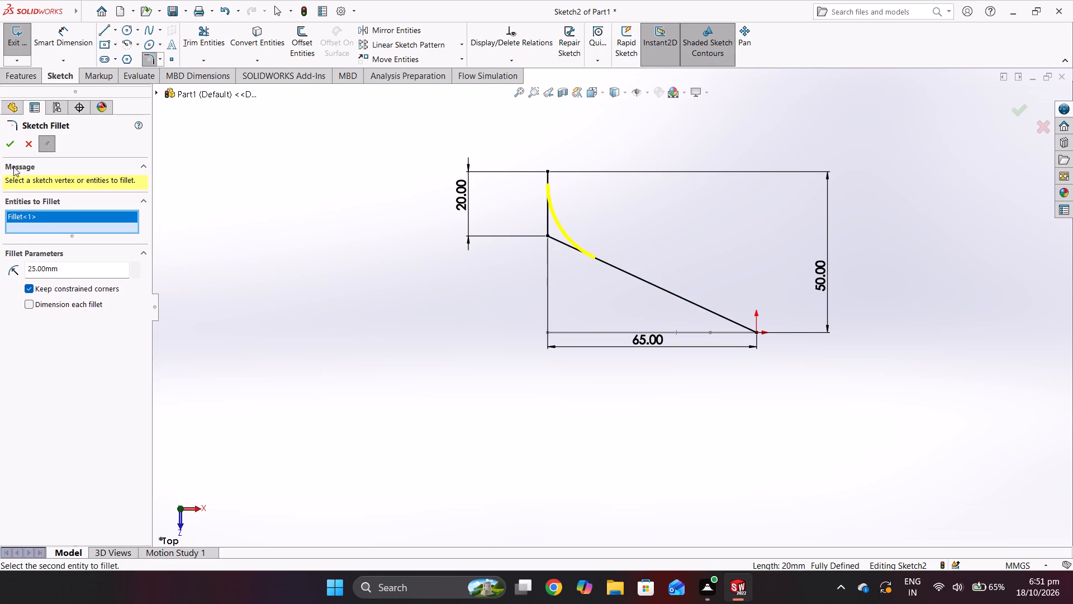
left_click(6, 146)
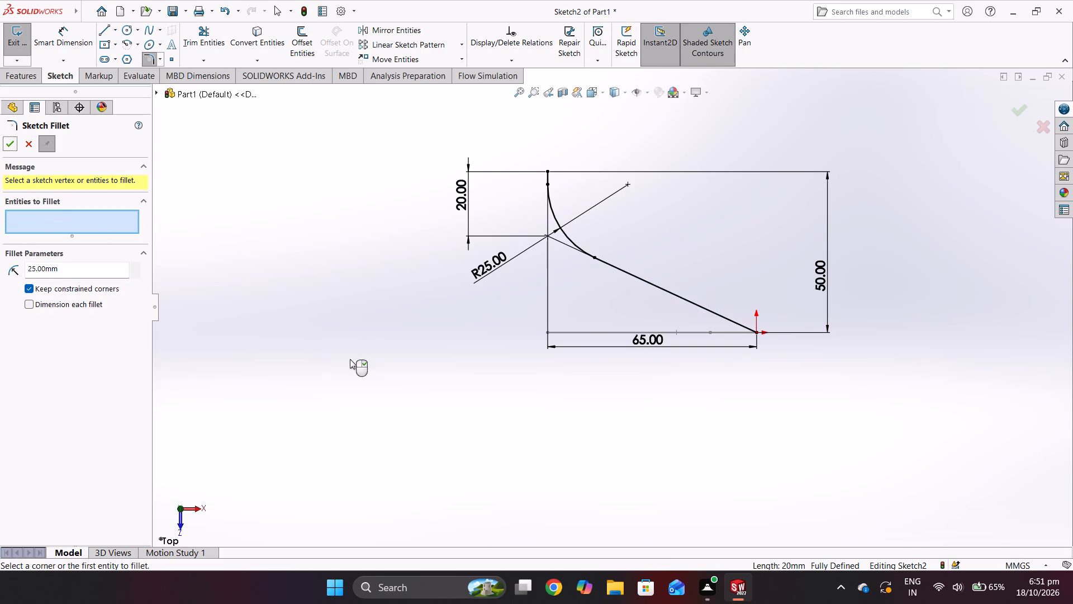
left_click_drag(483, 265, 450, 291)
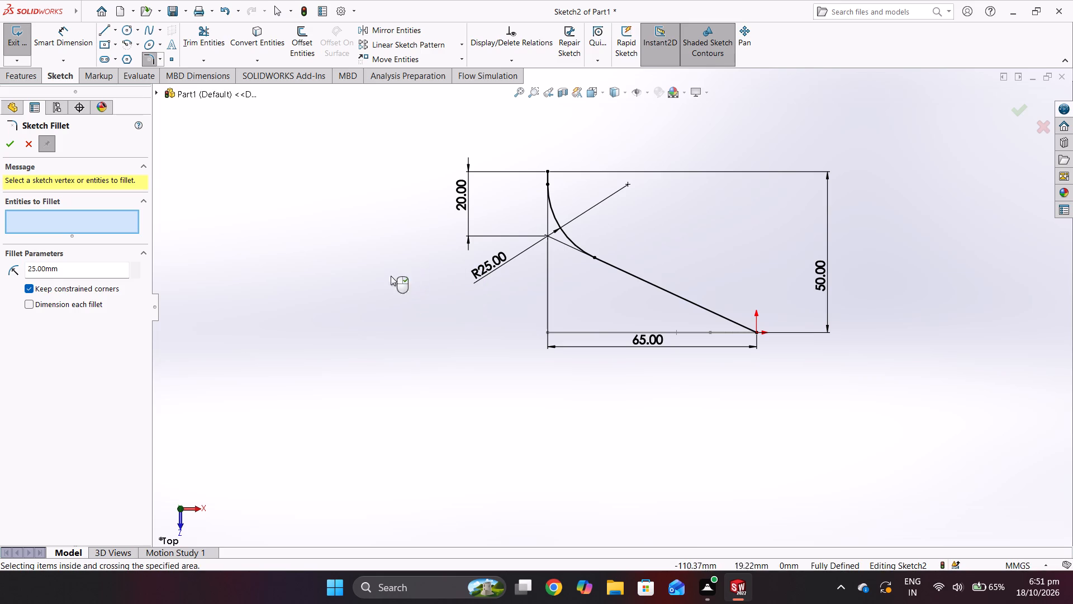
left_click(7, 135)
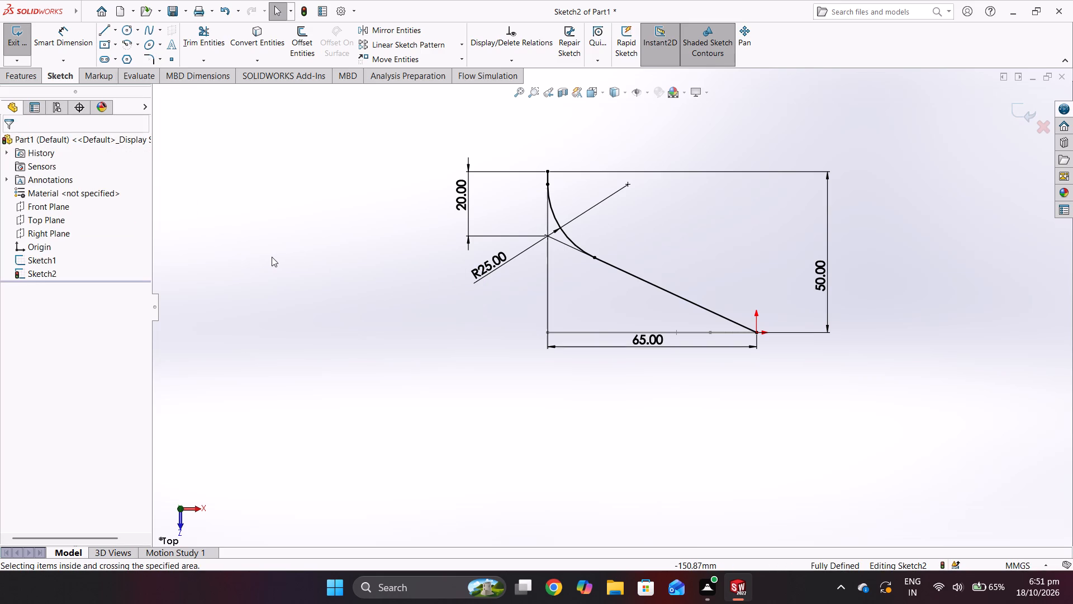
left_click(1033, 109)
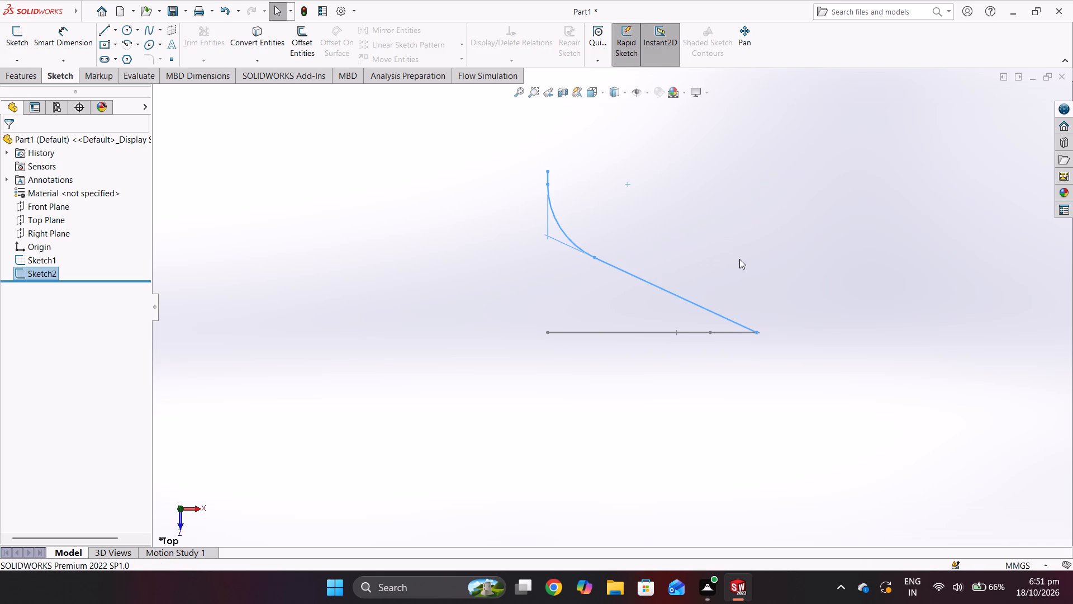
Turn on the display of the Curves toolbar.
middle_click_drag(739, 260, 725, 281)
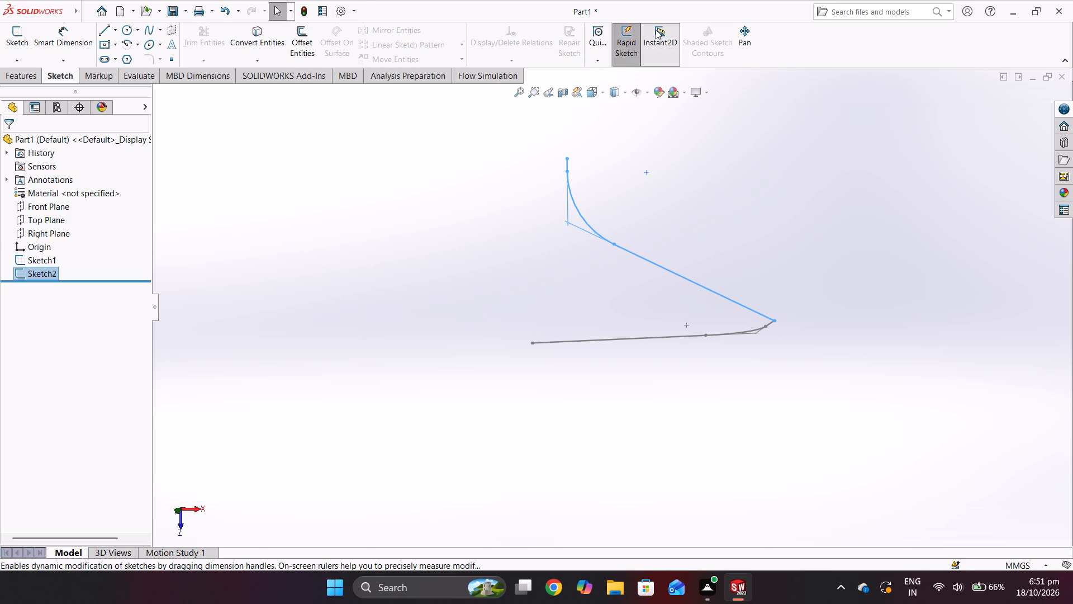
right_click(835, 34)
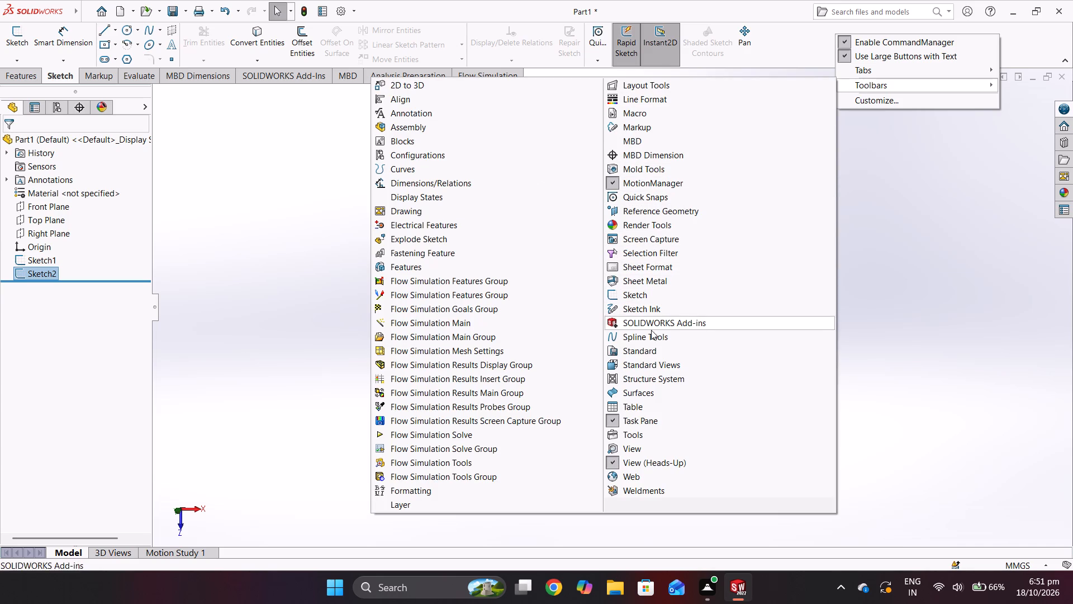
left_click_drag(414, 168, 503, 173)
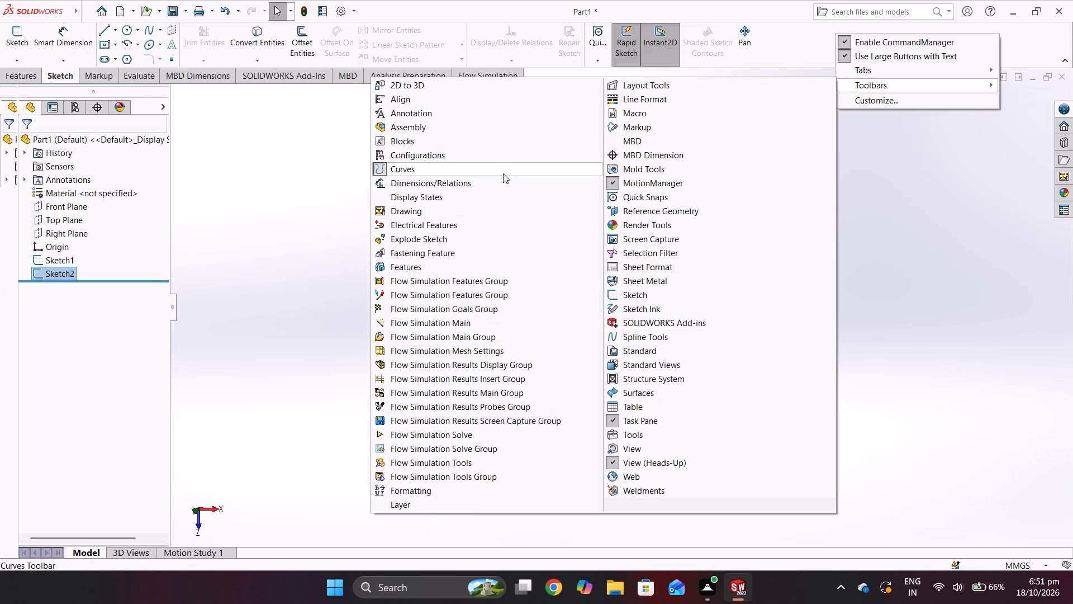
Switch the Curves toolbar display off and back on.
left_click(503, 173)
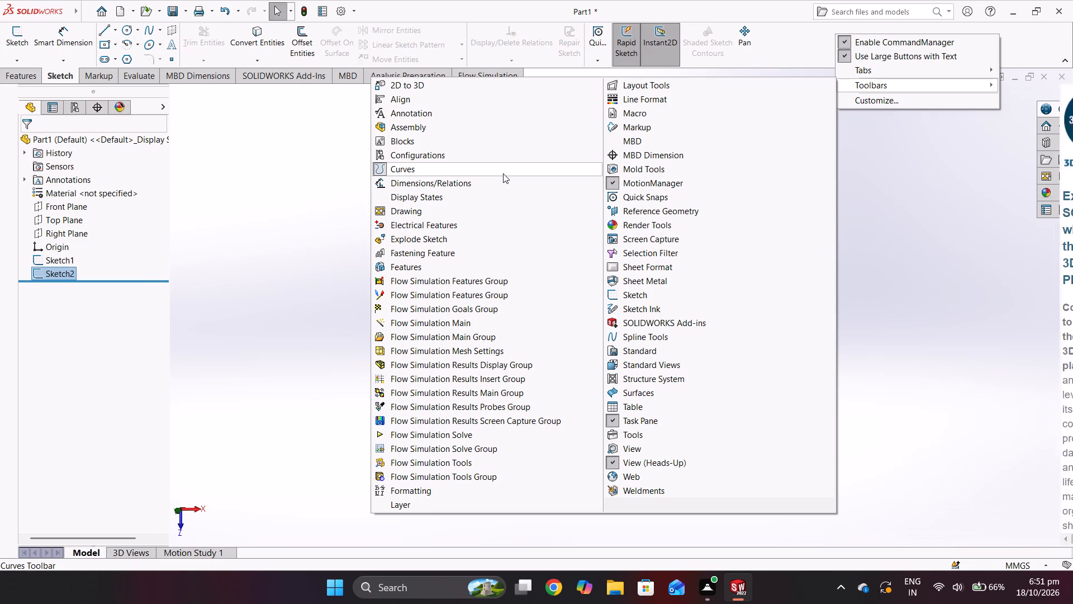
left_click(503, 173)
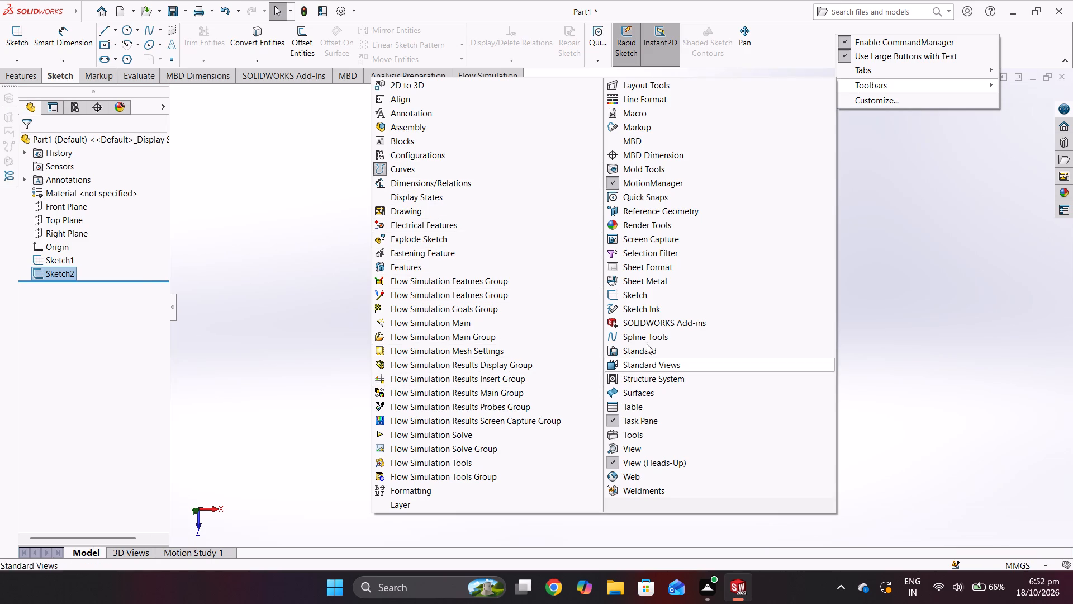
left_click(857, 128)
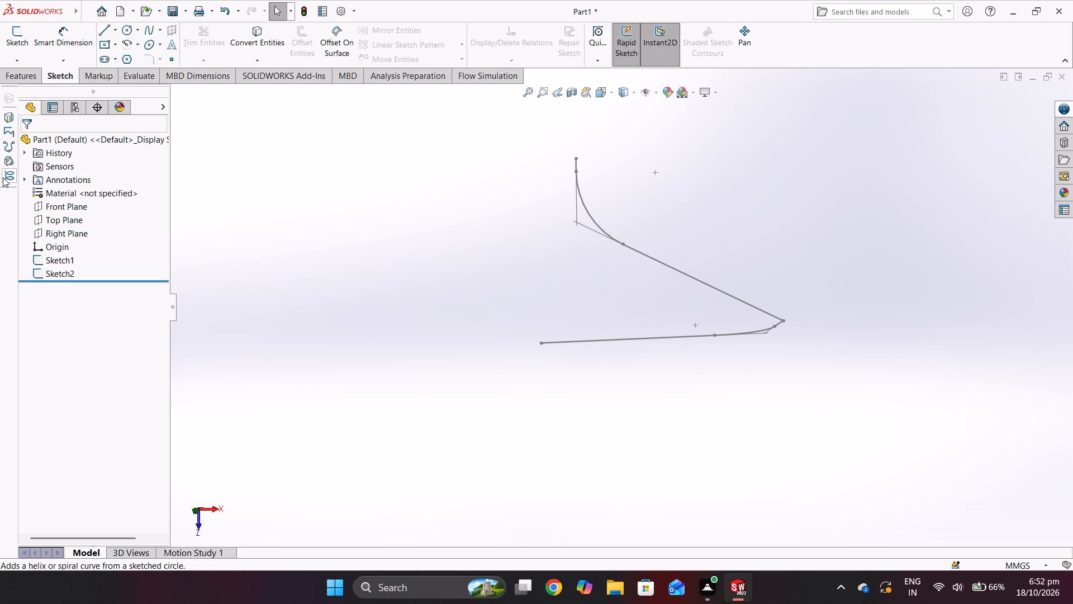
Create a Projected Curve using the Sketch on sketch projection type, combining Sketch1 and Sketch2.
right_click(8, 113)
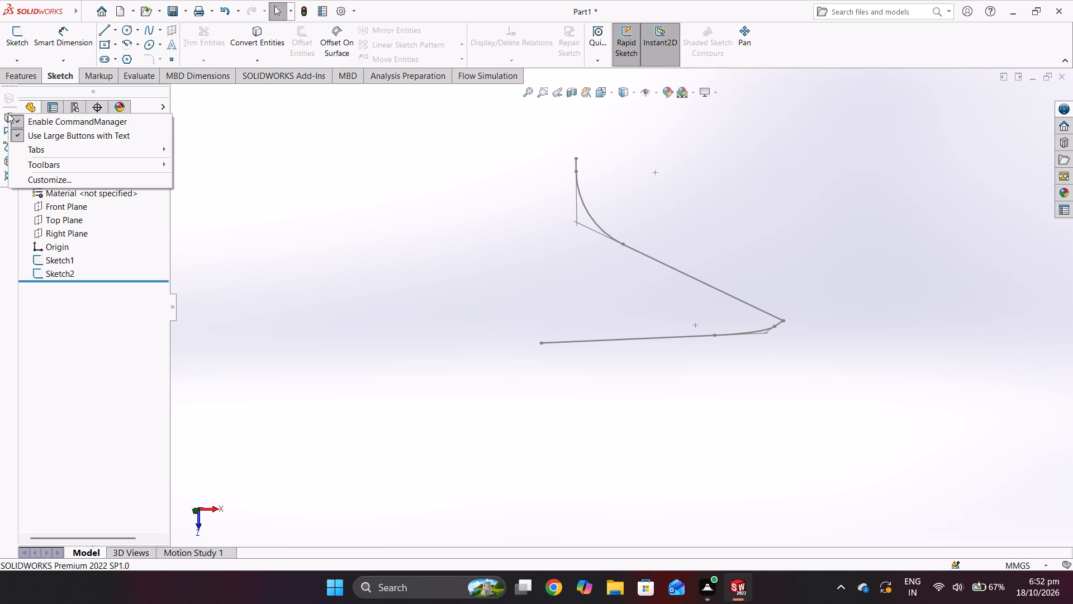
left_click(3, 119)
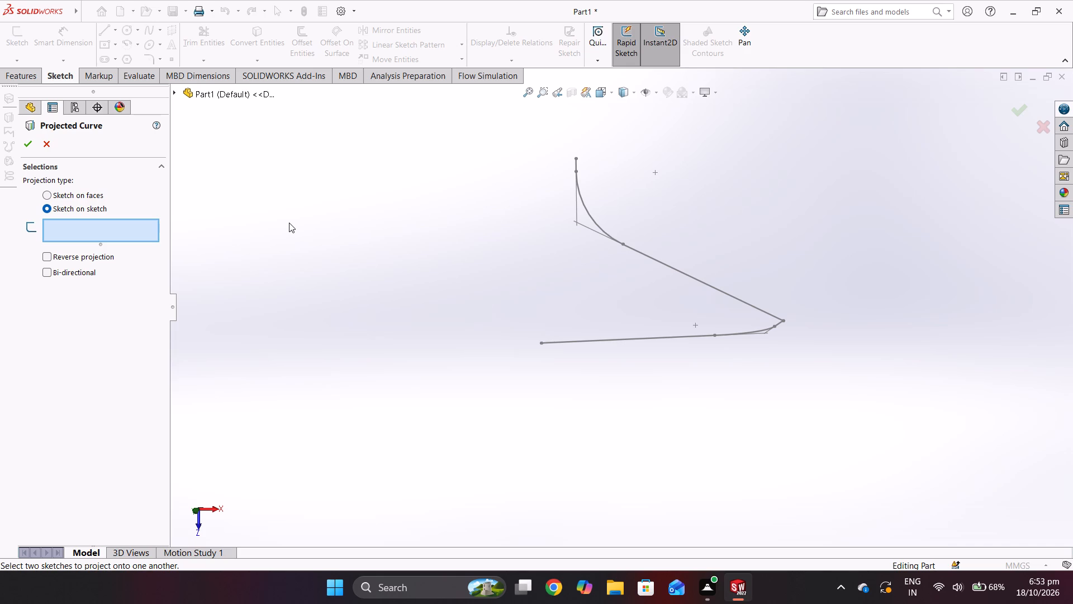
left_click(613, 339)
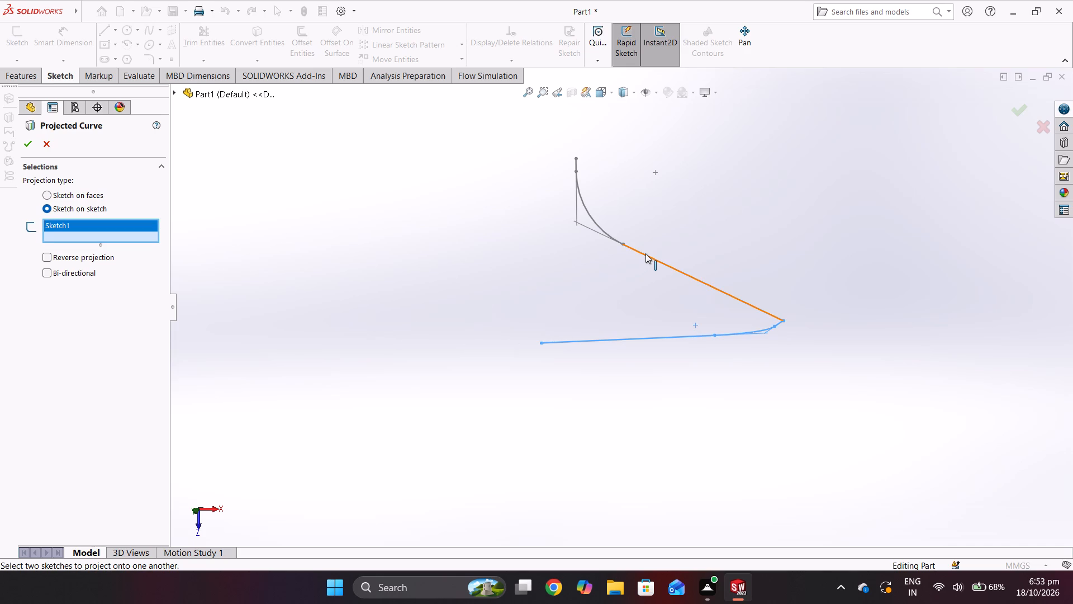
left_click(645, 253)
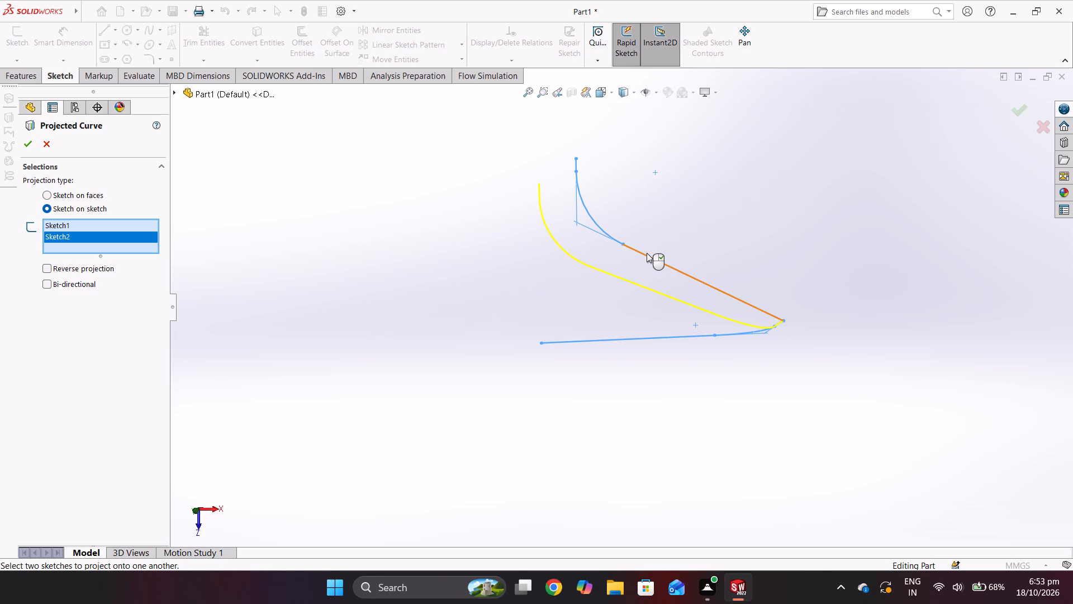
left_click(608, 91)
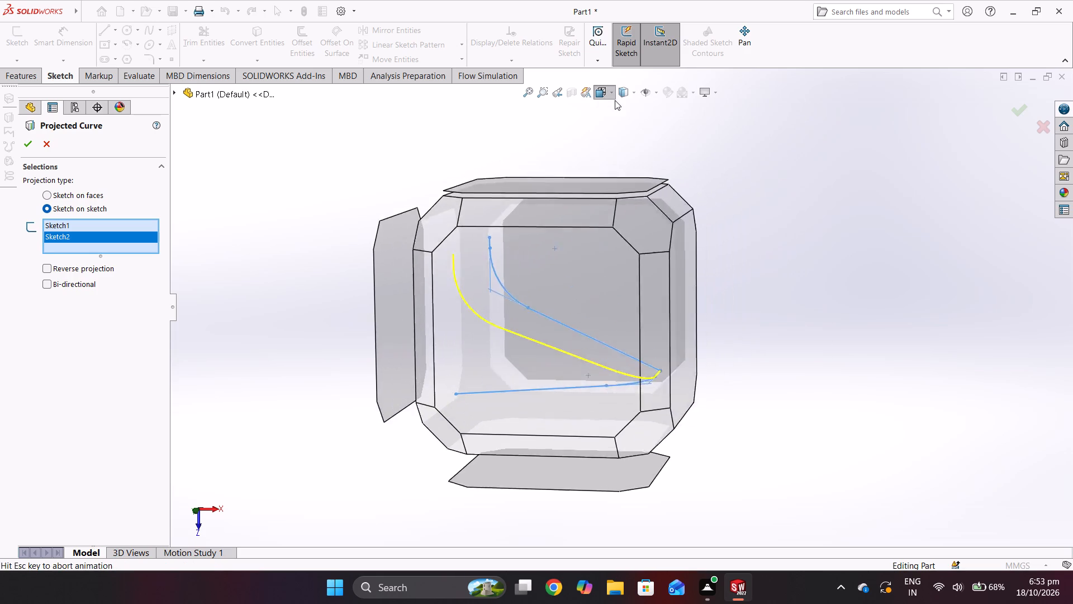
left_click(613, 93)
left_click(613, 93)
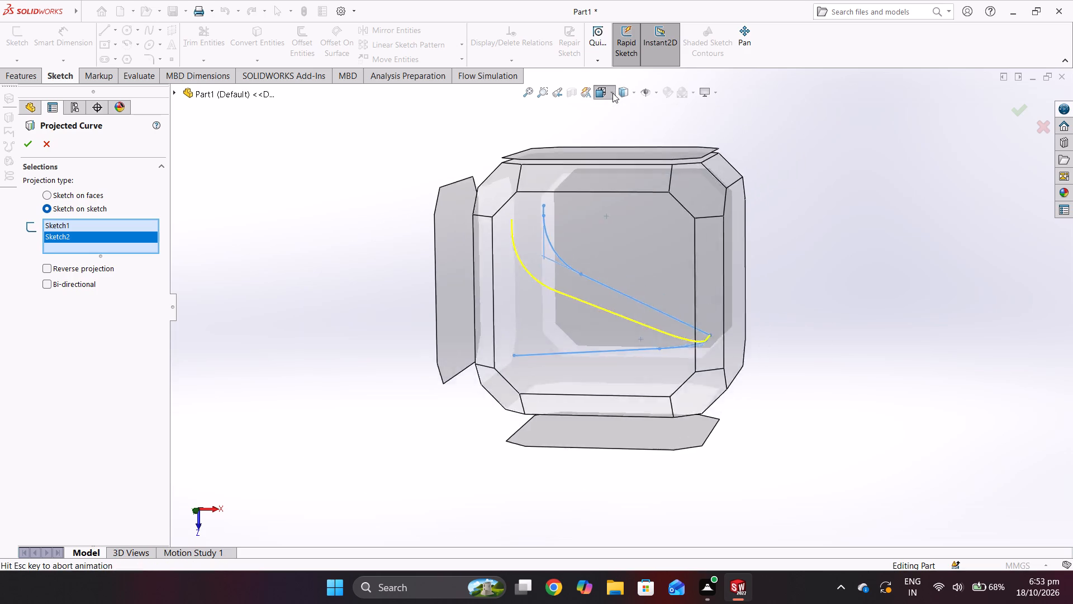
left_click(613, 93)
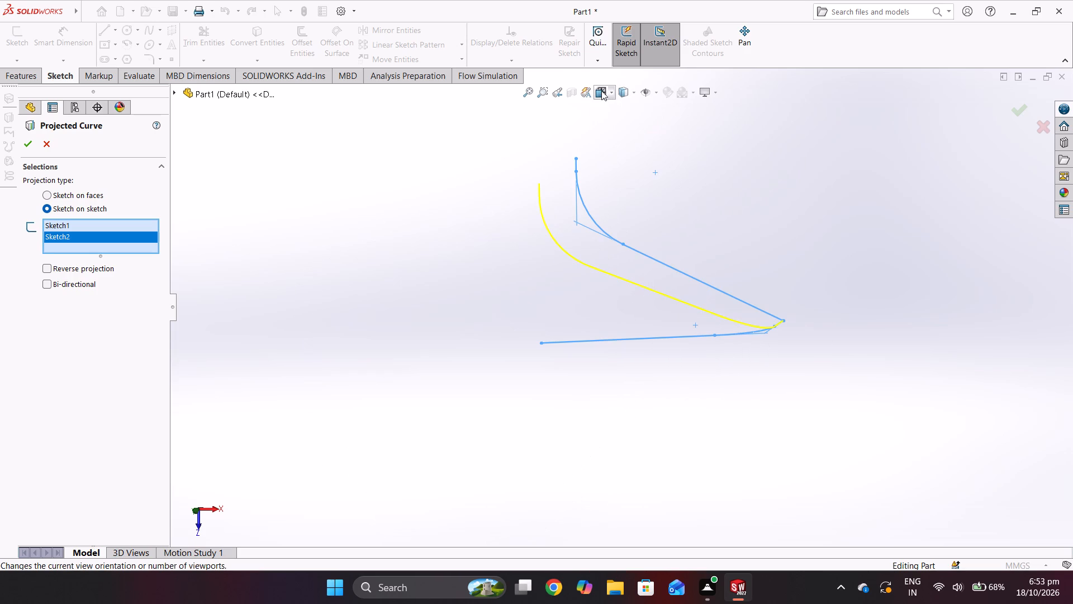
left_click(605, 91)
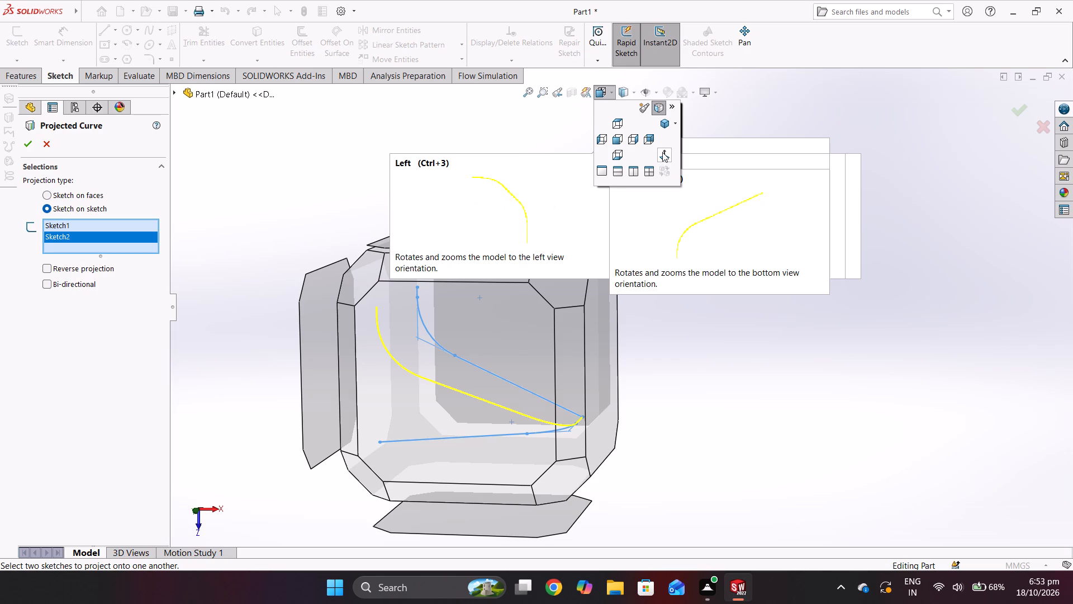
left_click(666, 122)
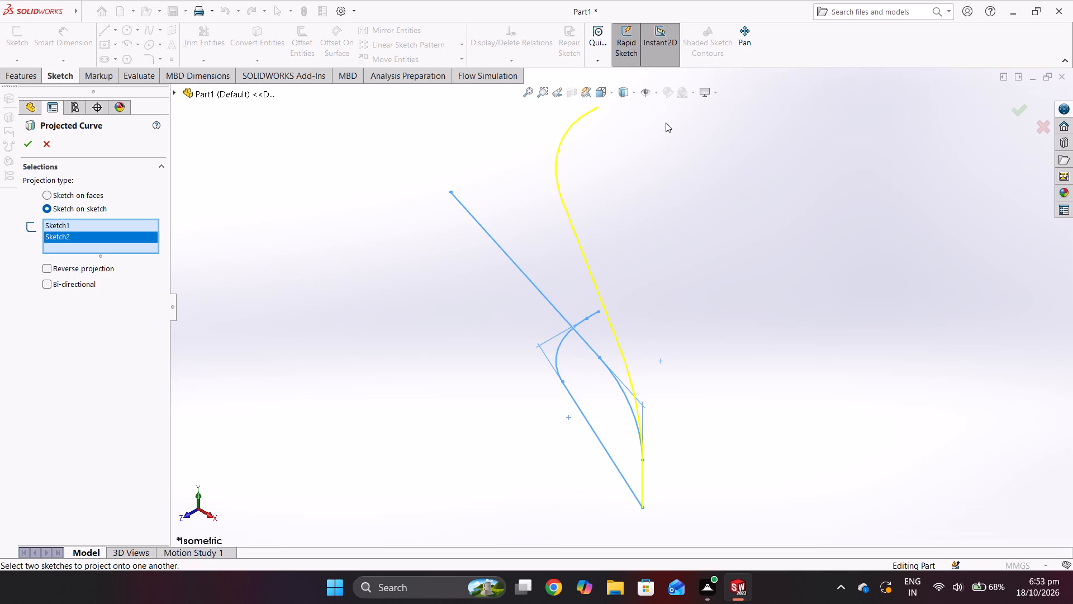
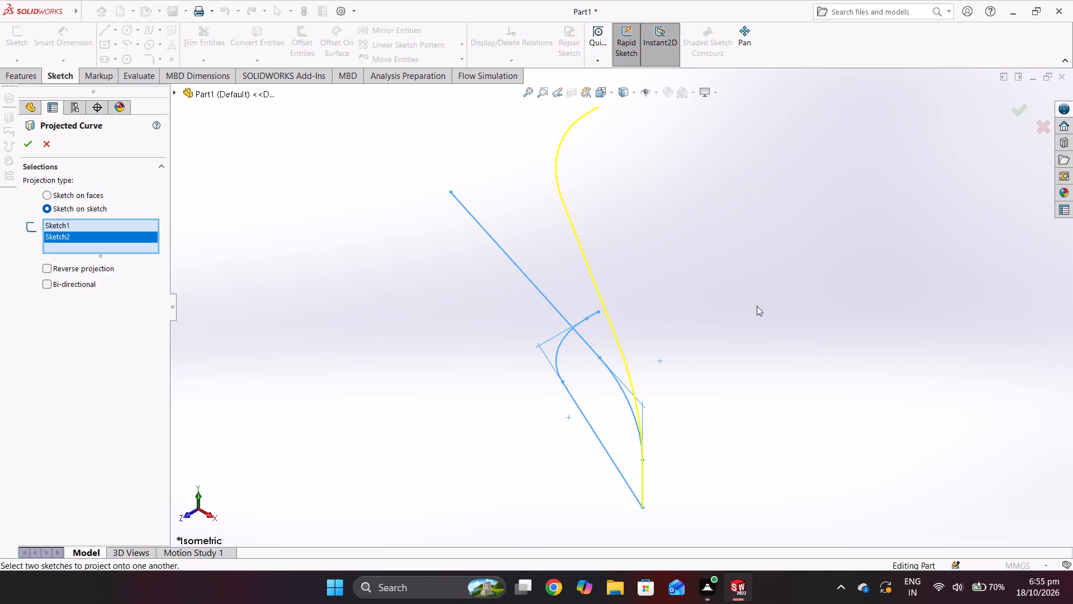
Inspect the projected curve from several angles and accept the Sketch on sketch projection.
middle_click_drag(673, 317, 673, 456)
middle_click_drag(664, 447, 606, 469)
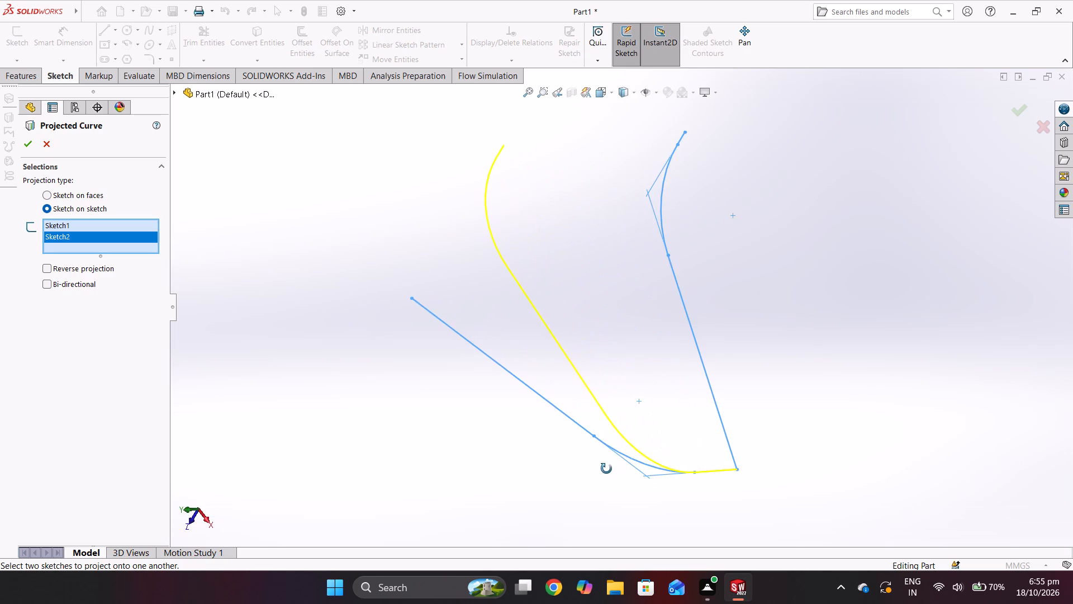
middle_click_drag(606, 469, 491, 362)
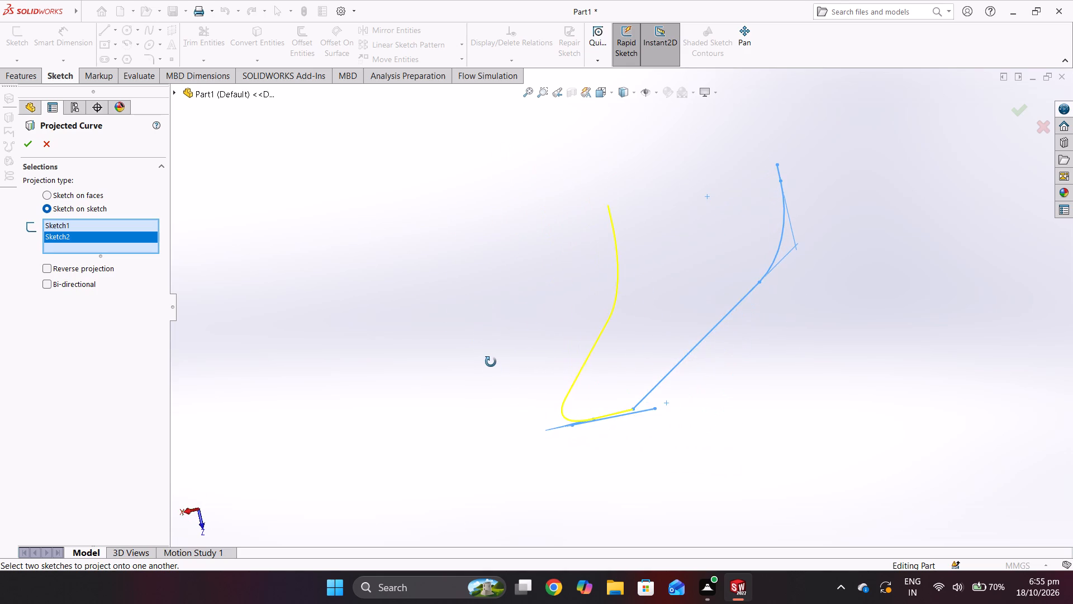
middle_click_drag(491, 362, 602, 413)
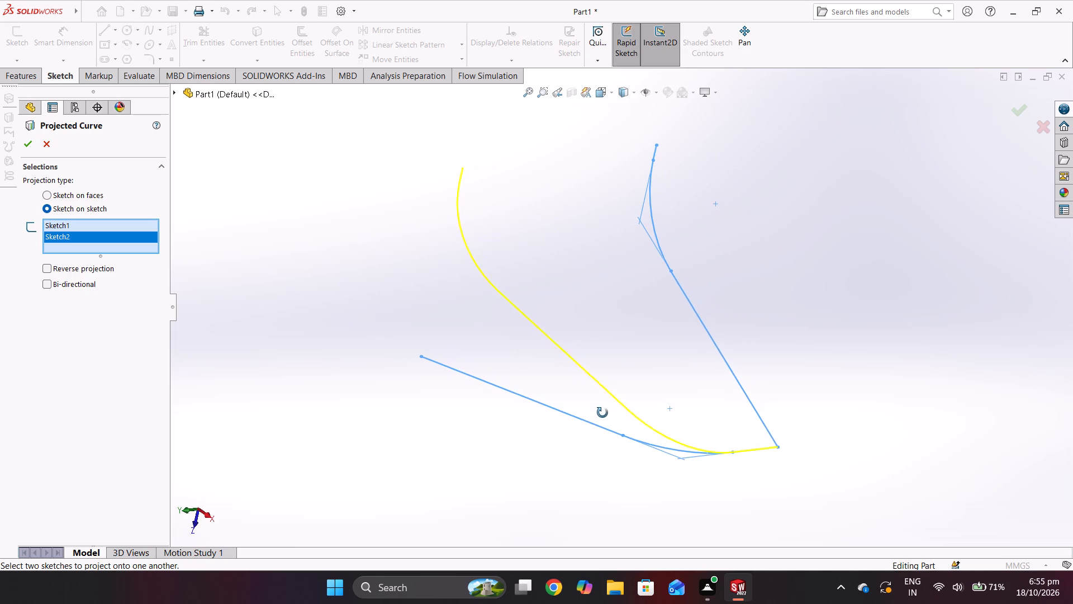
middle_click_drag(602, 413, 609, 414)
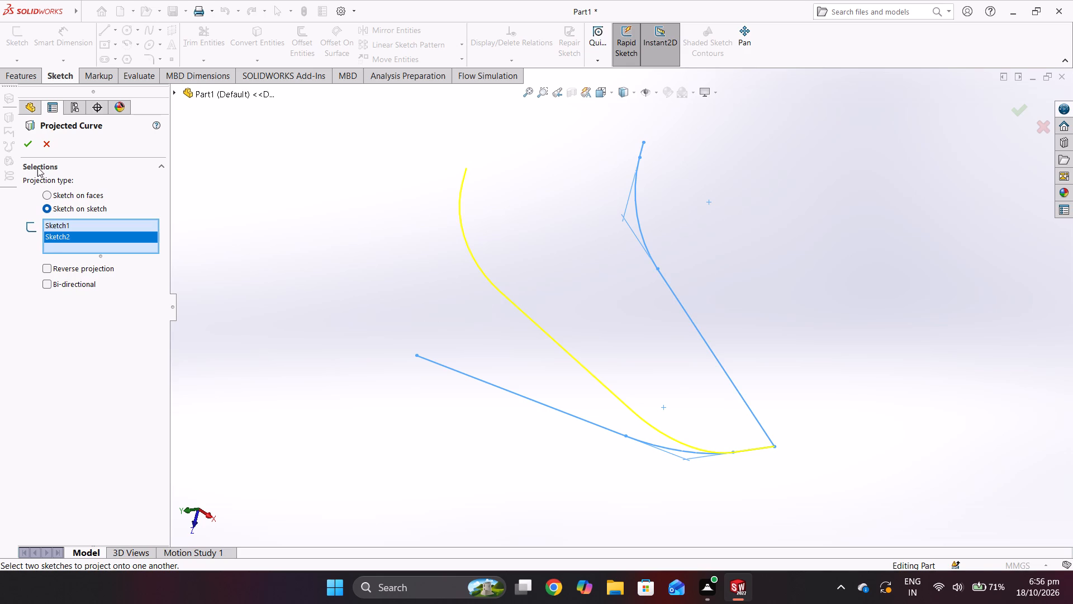
left_click(32, 148)
middle_click_drag(425, 331, 324, 338)
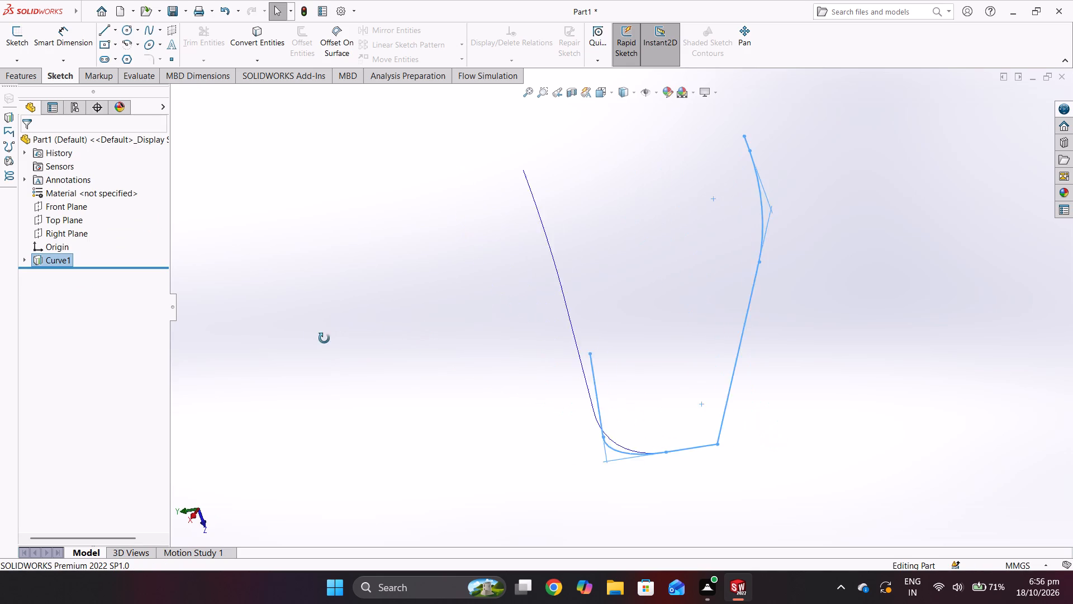
middle_click_drag(324, 338, 305, 334)
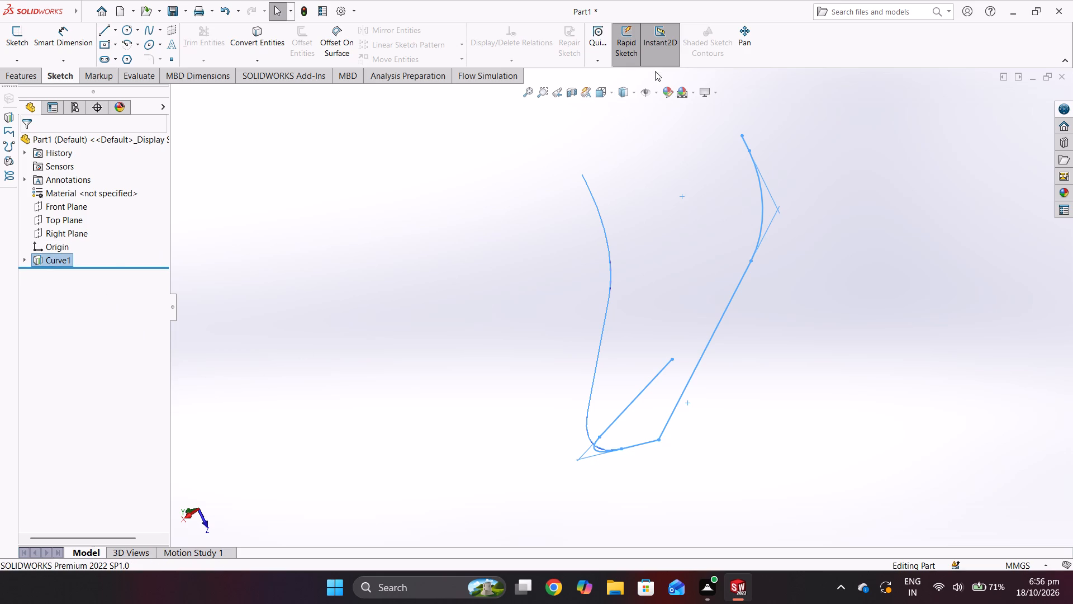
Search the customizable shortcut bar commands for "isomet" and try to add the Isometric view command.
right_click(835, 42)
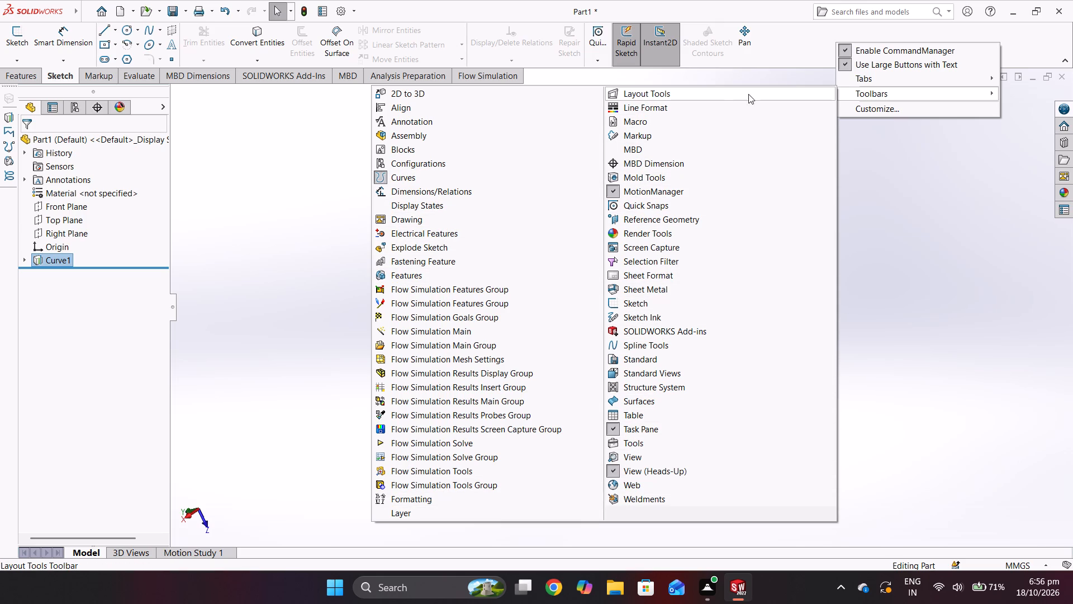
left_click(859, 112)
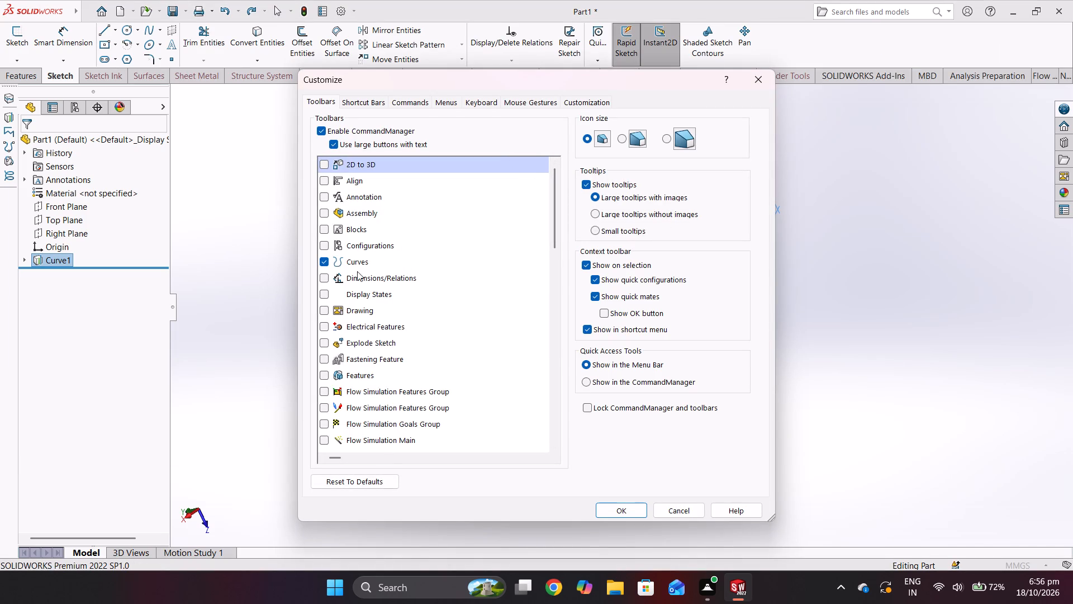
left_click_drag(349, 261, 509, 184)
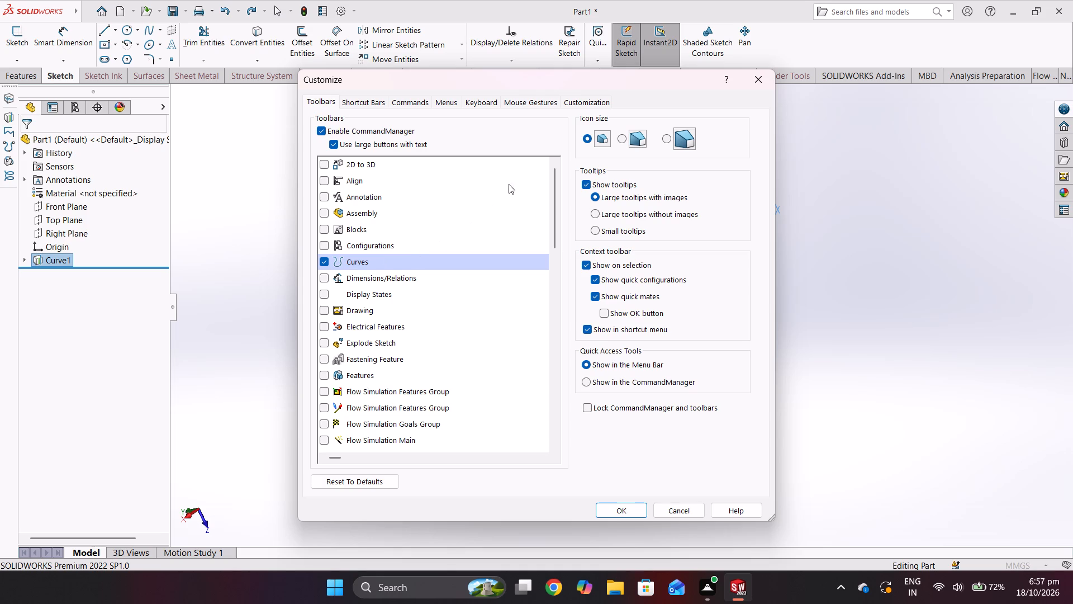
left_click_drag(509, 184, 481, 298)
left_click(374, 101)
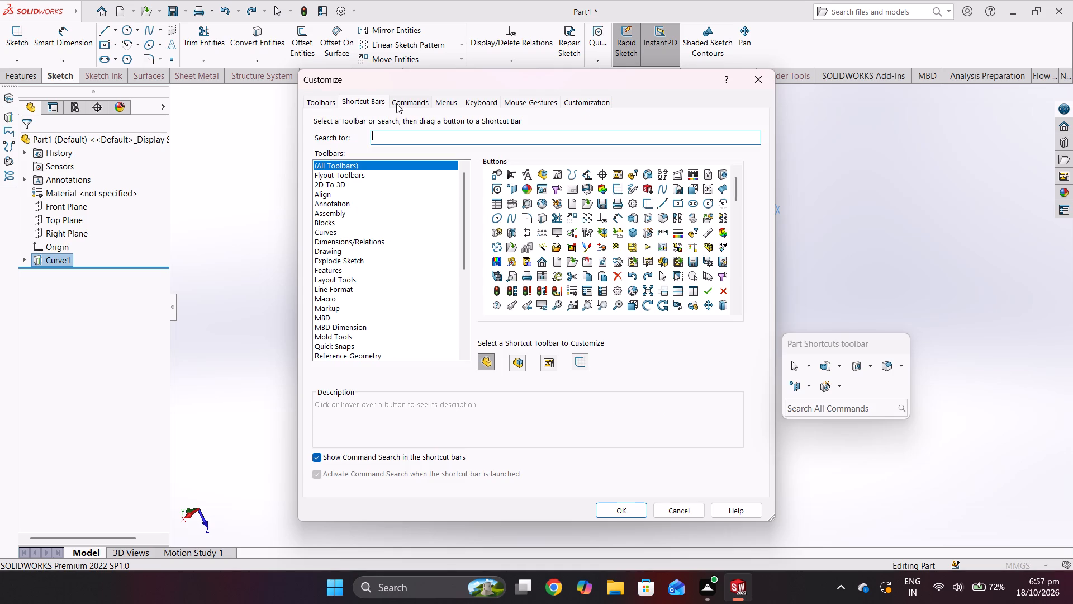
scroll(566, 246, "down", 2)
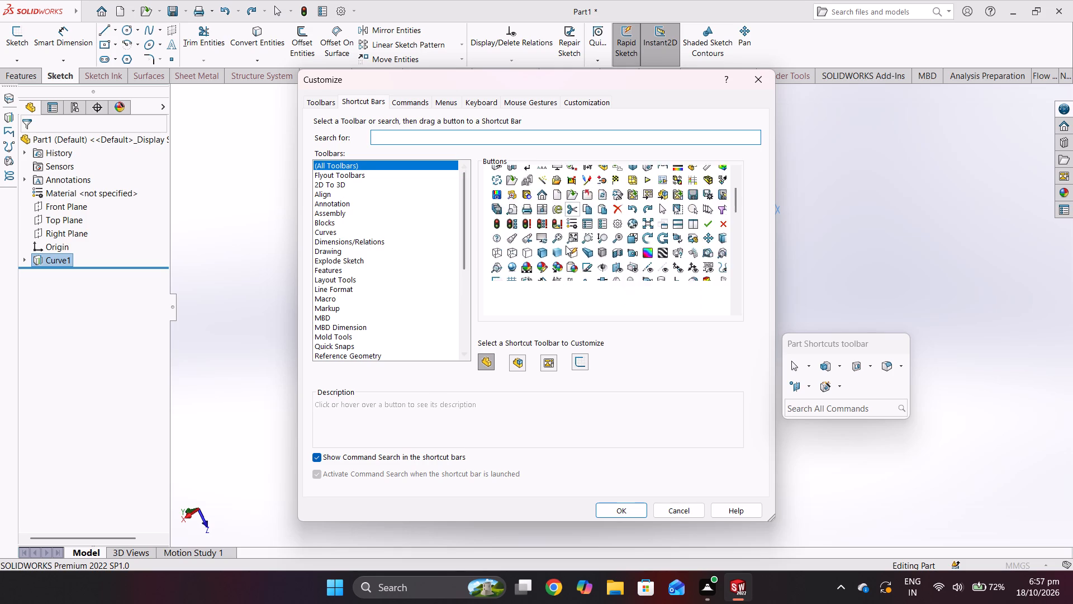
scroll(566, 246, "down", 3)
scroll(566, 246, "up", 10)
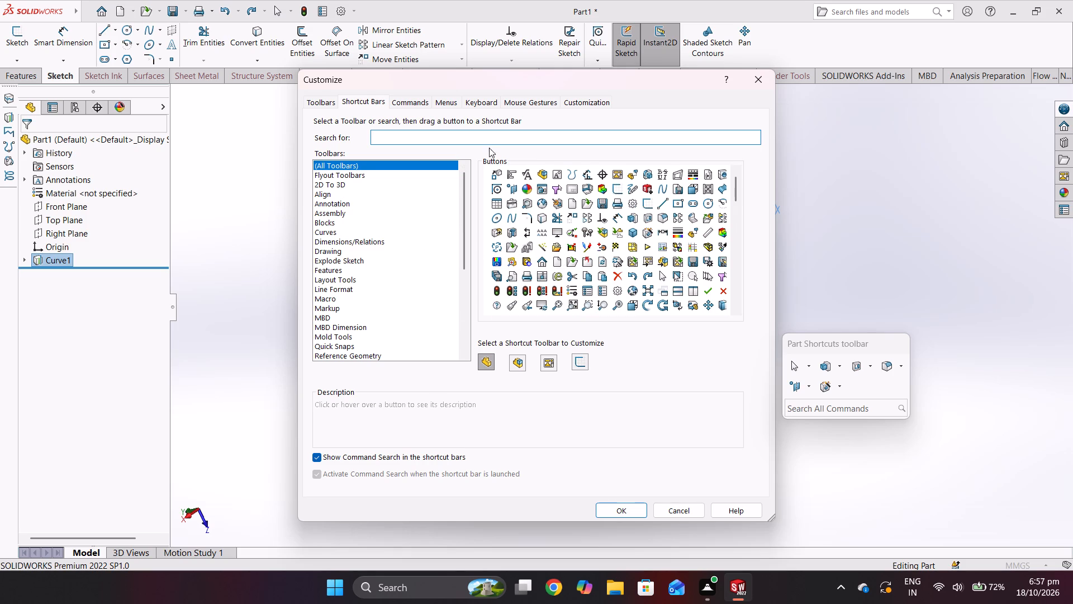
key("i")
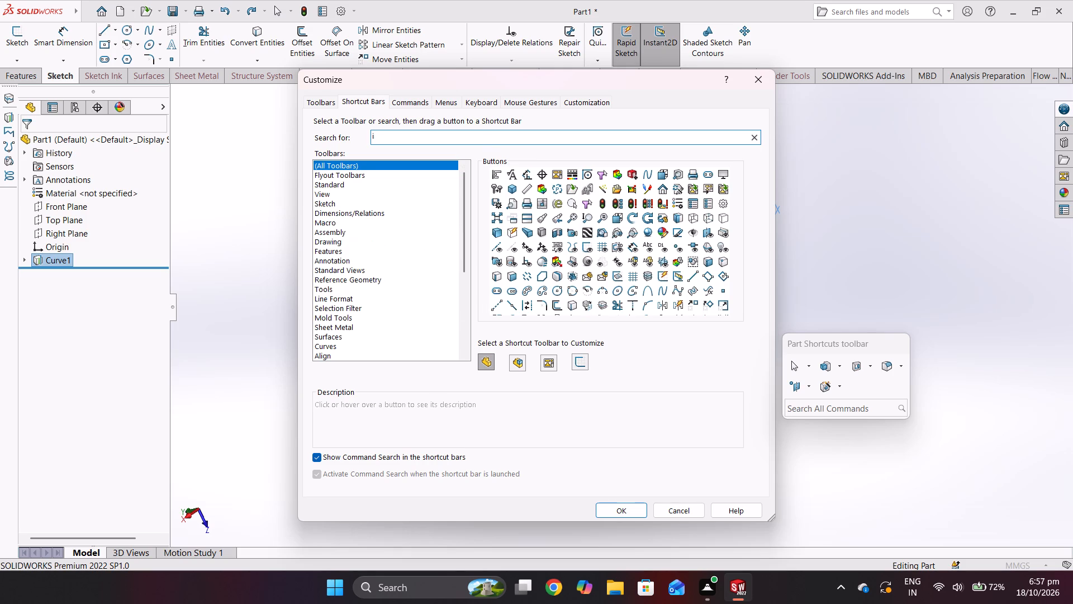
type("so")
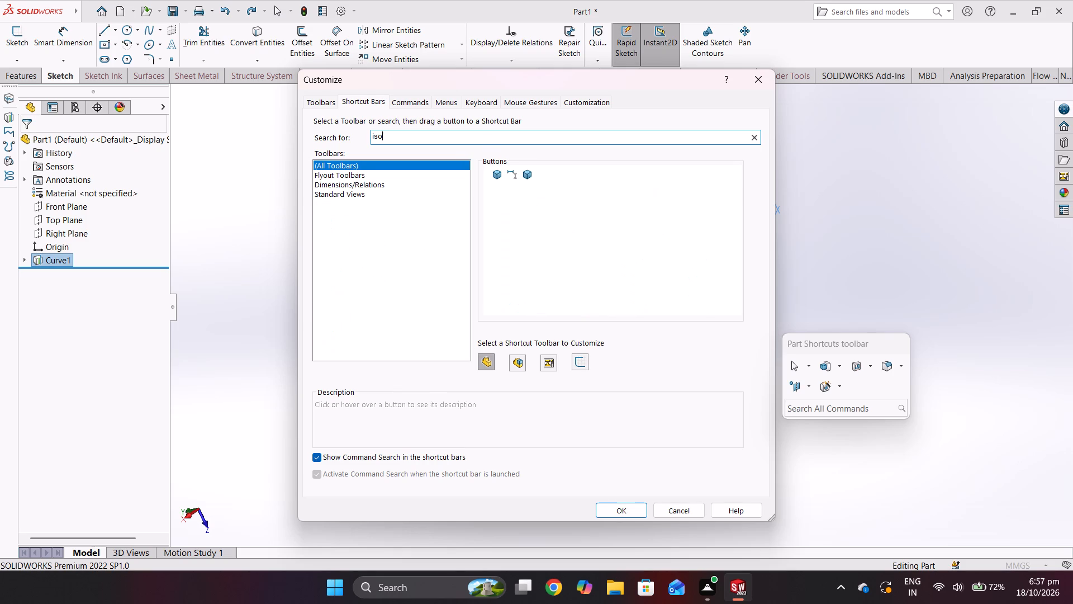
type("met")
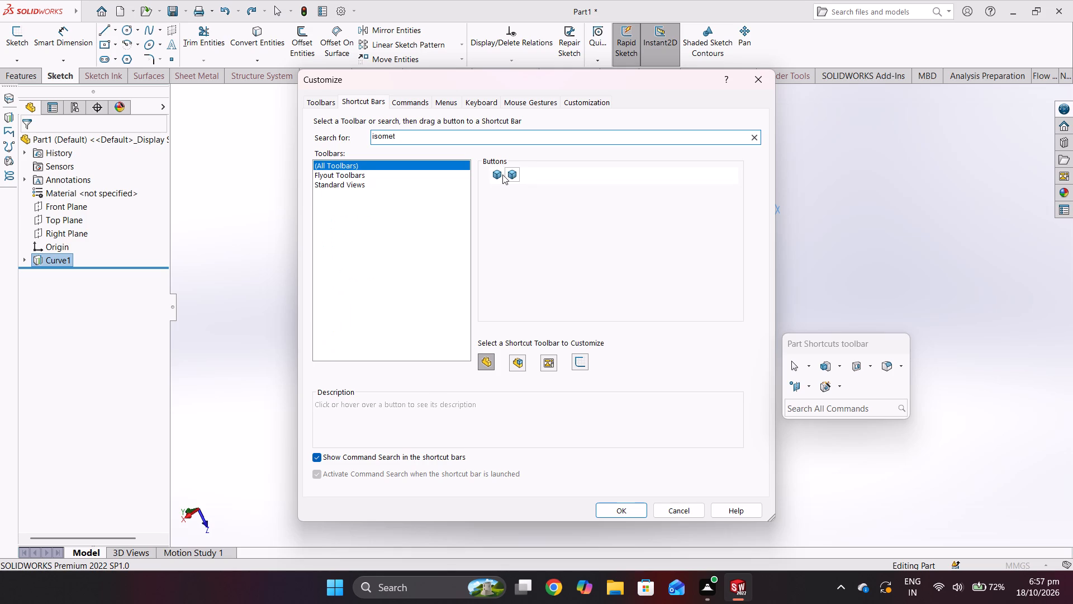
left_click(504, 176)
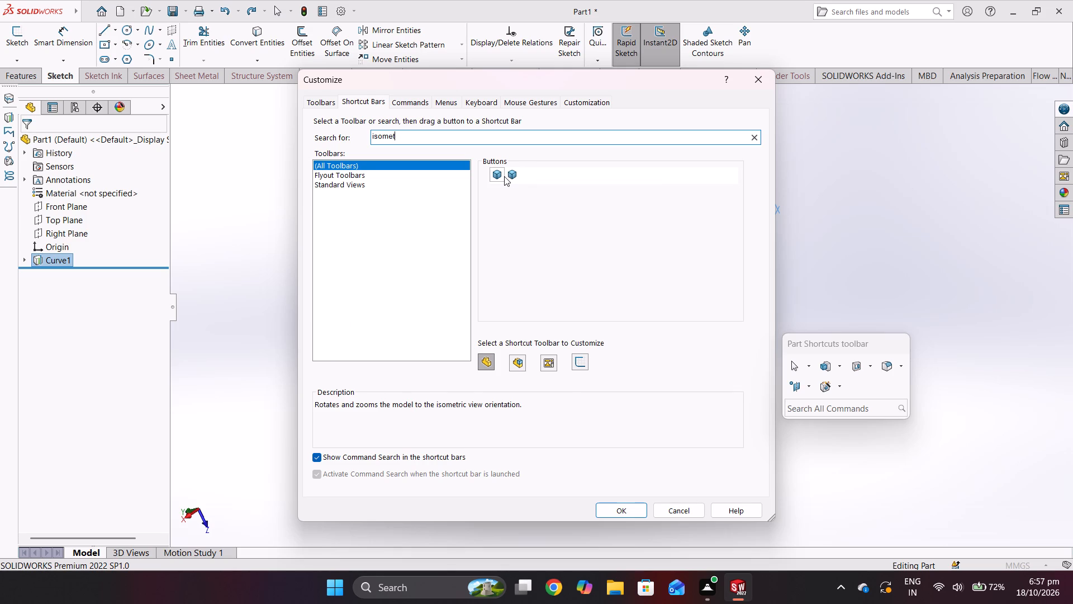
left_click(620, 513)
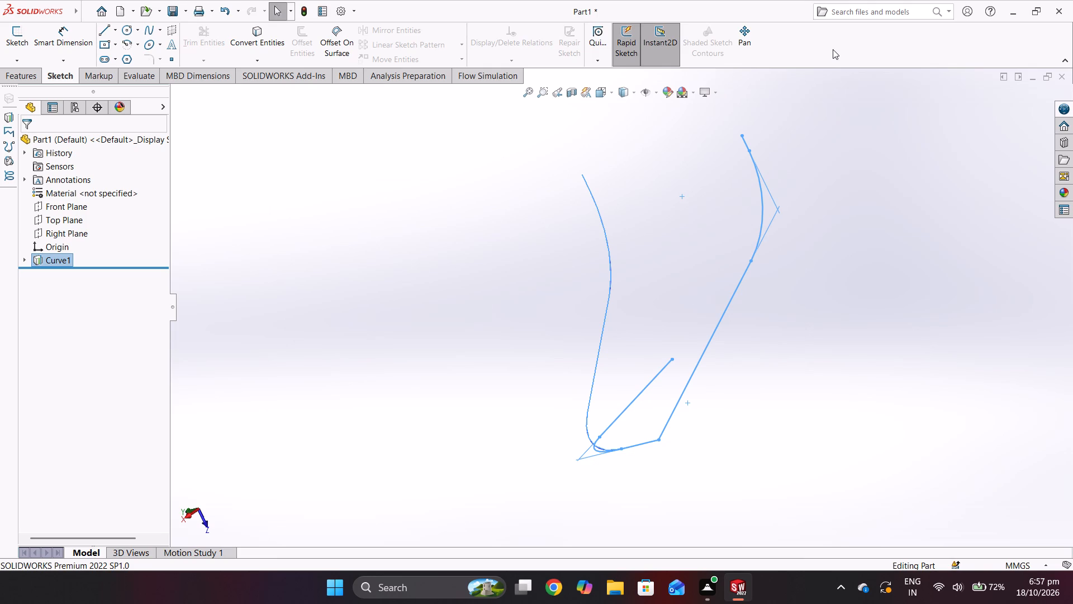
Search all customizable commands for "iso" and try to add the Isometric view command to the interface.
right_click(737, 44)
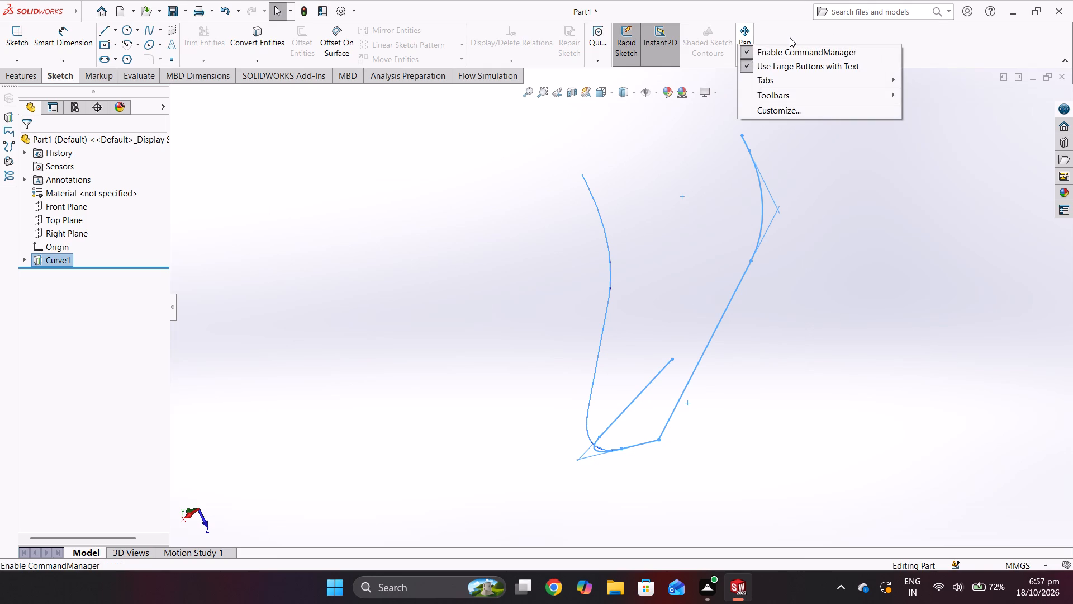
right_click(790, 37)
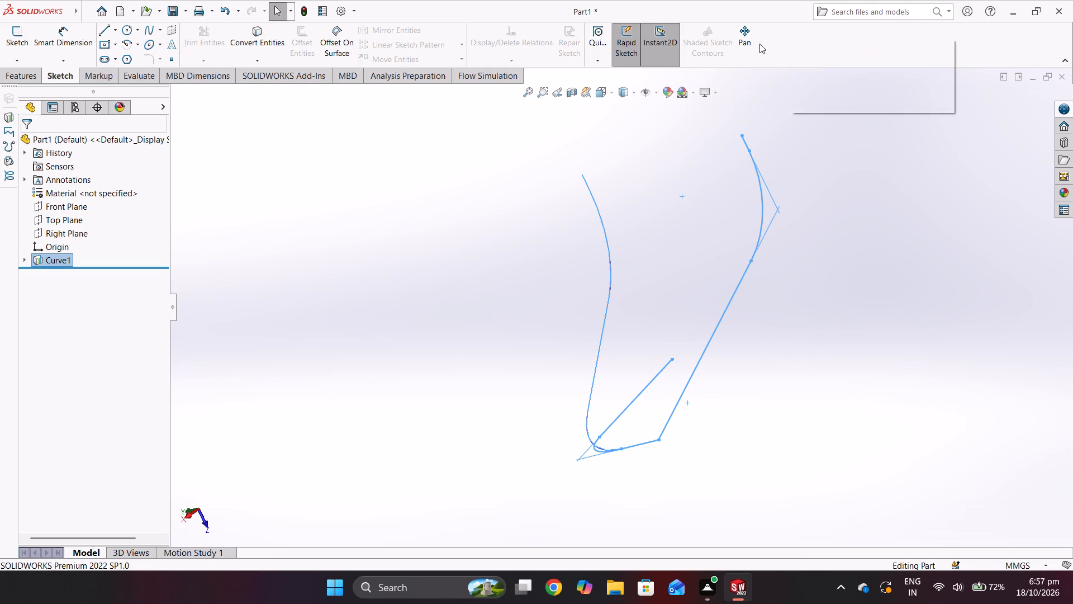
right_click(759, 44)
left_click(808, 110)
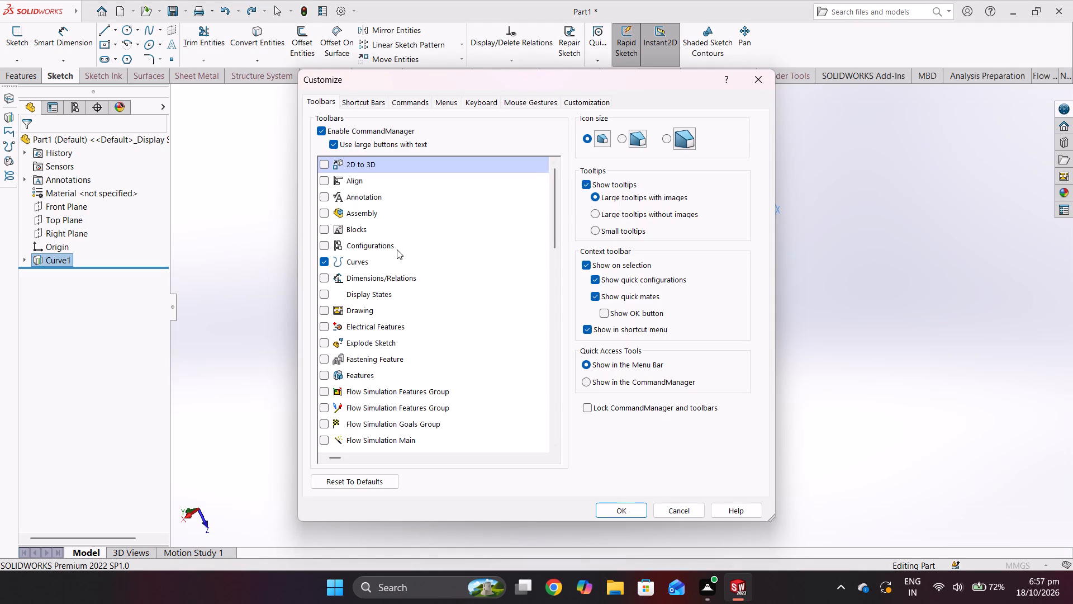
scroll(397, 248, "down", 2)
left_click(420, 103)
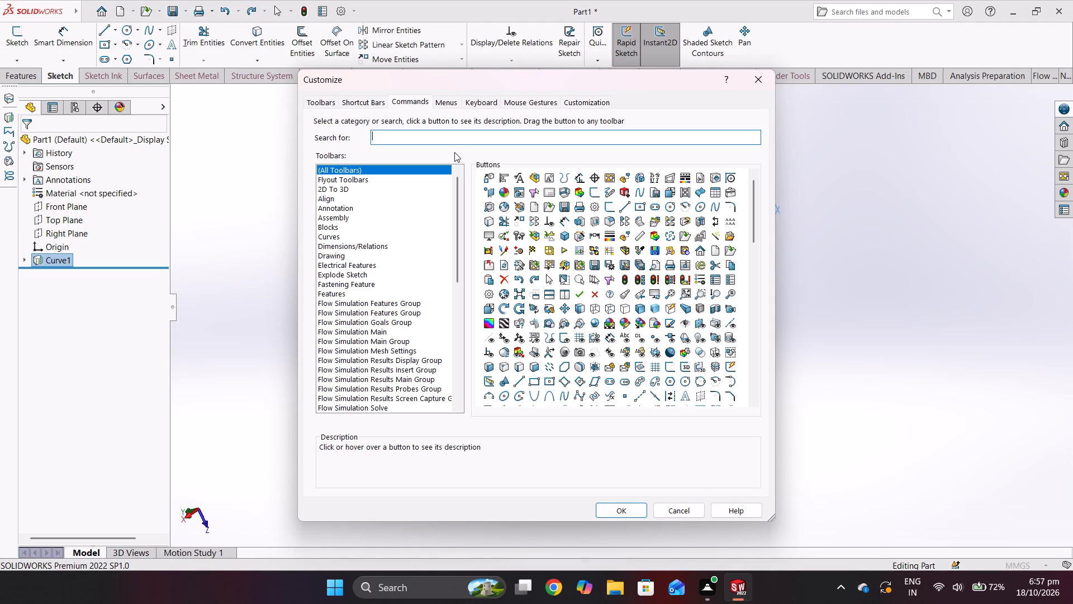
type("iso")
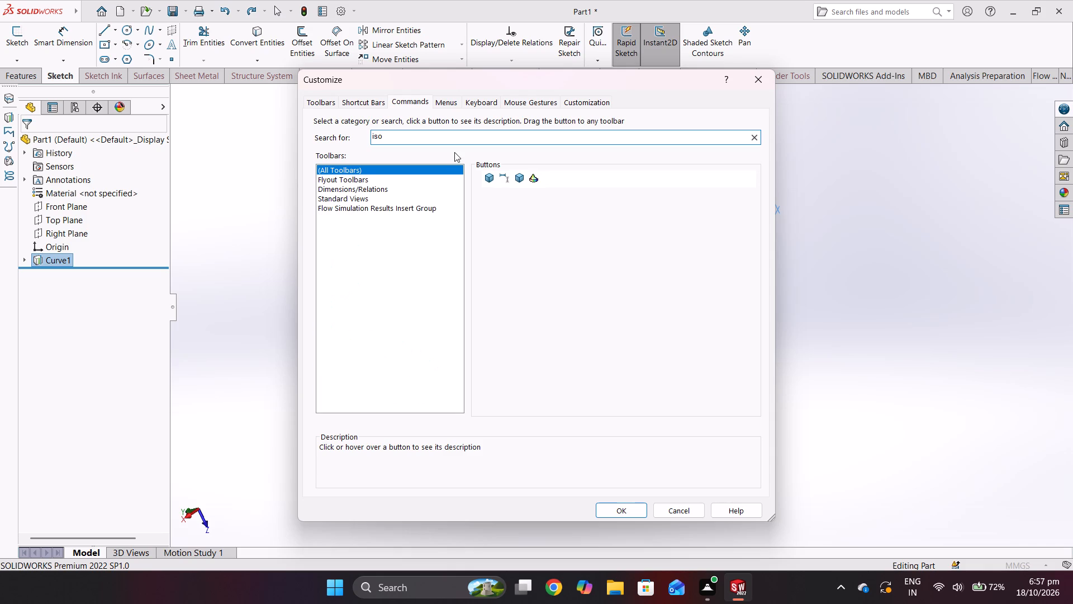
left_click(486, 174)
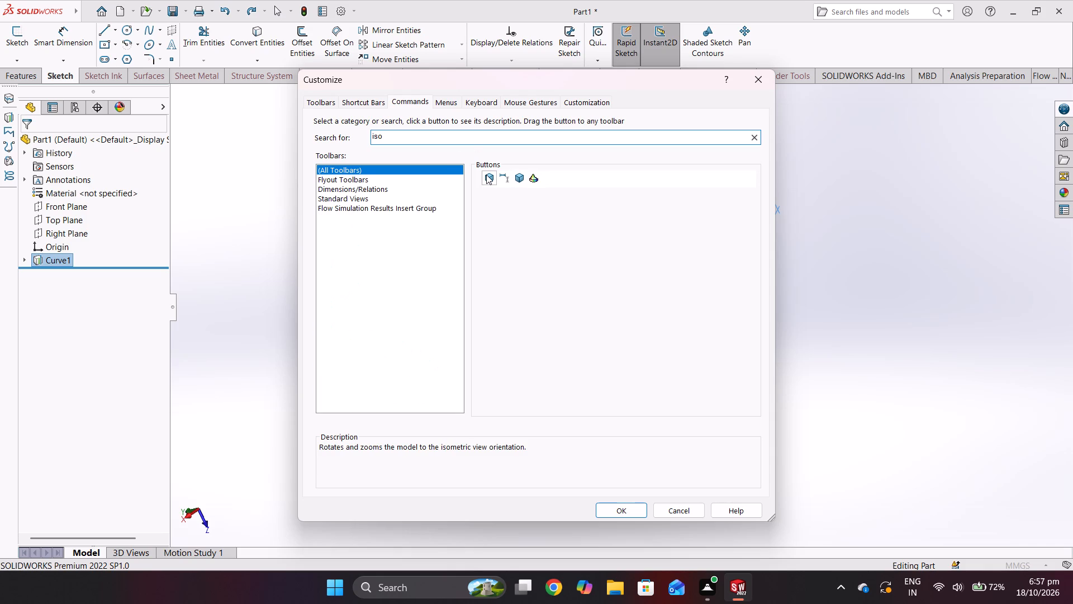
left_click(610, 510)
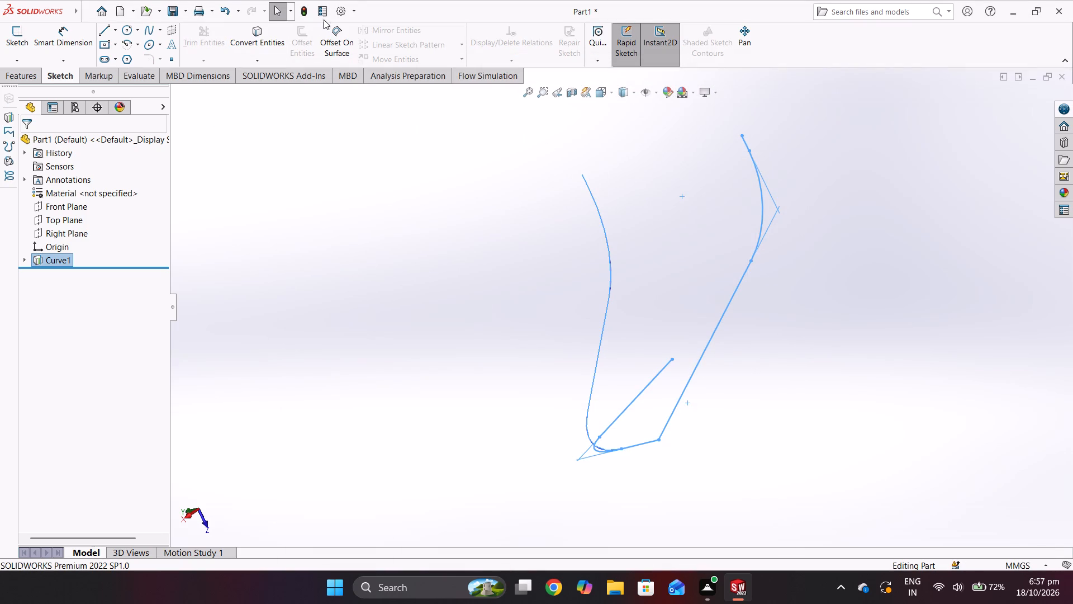
Search the customizable commands for "iso" and add the Isometric view command to the Sketch ribbon beside Pan, keeping the customization.
left_click(354, 11)
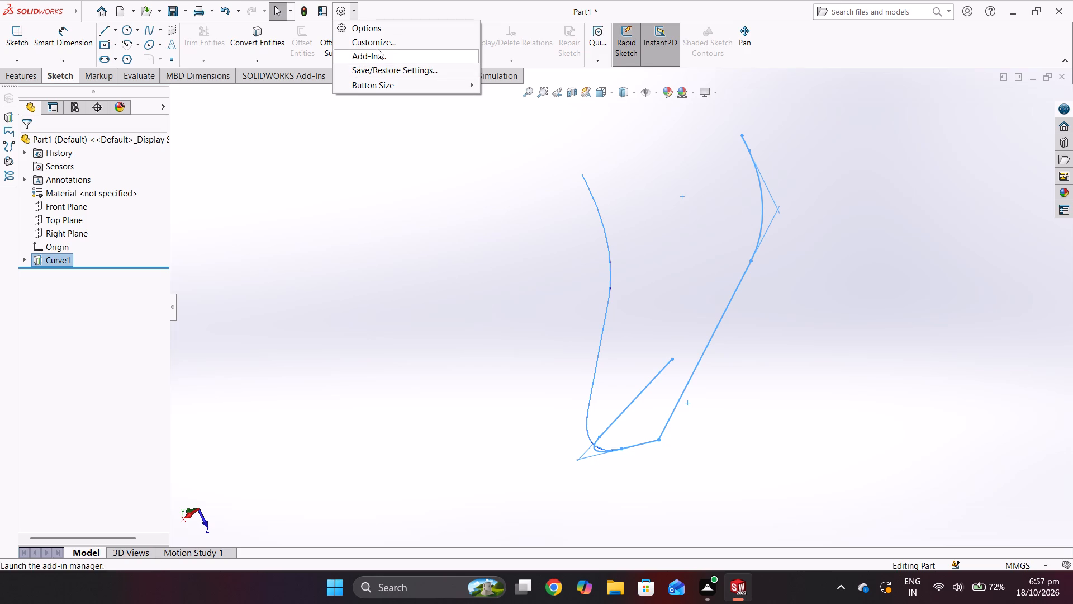
left_click(388, 43)
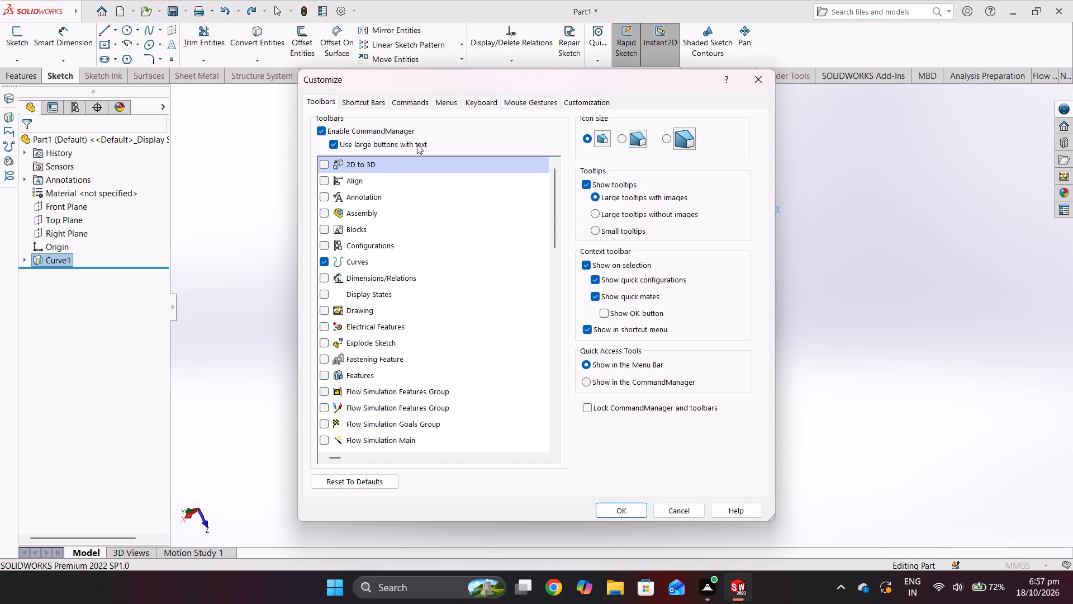
left_click(404, 106)
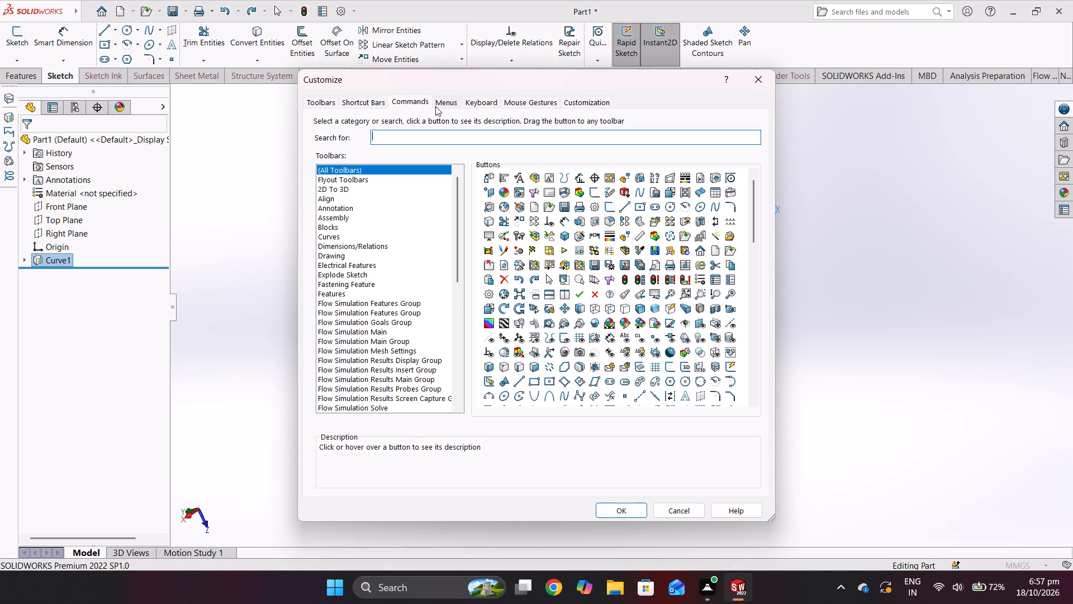
left_click(374, 101)
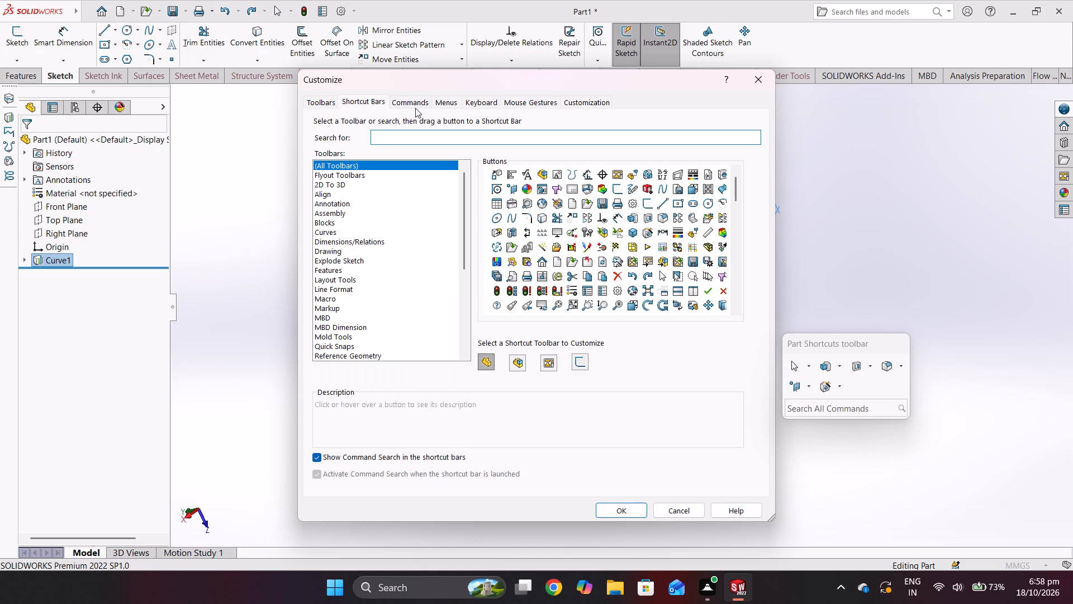
left_click(439, 102)
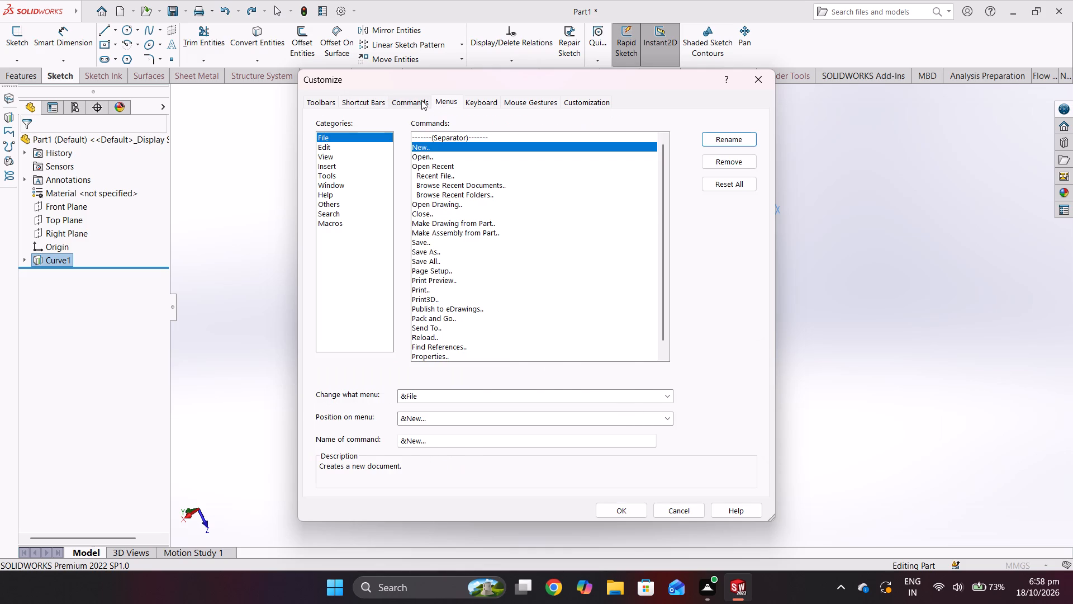
left_click(421, 100)
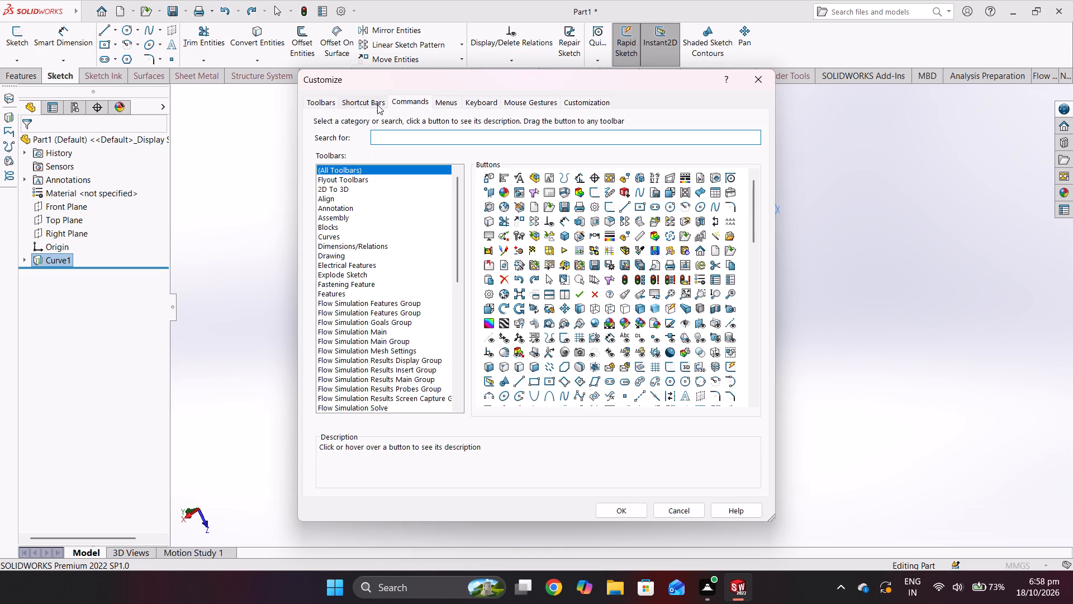
left_click(356, 102)
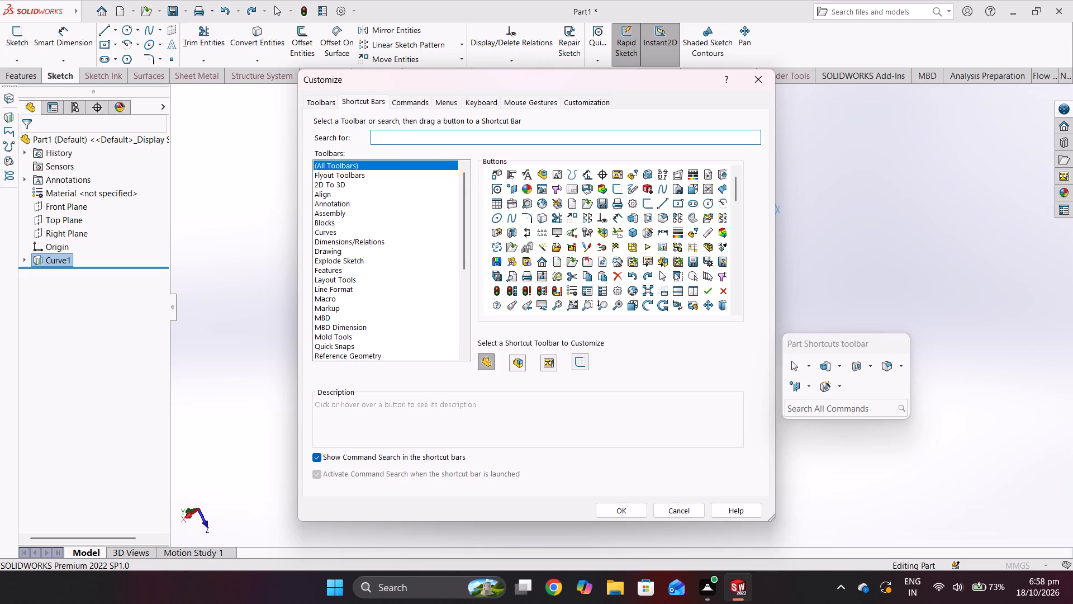
key("i")
key("s")
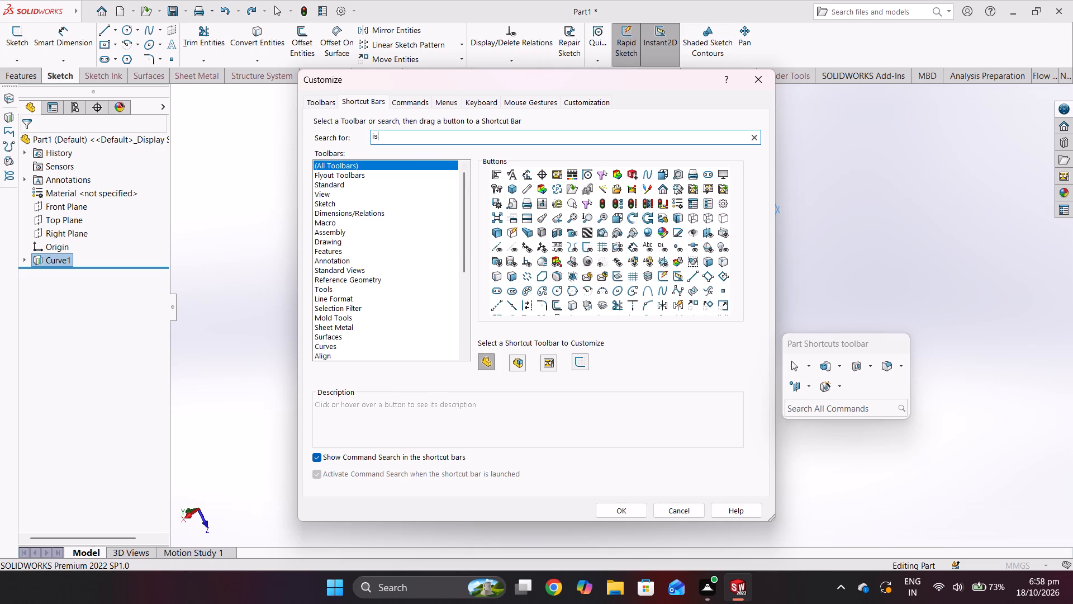
key("o")
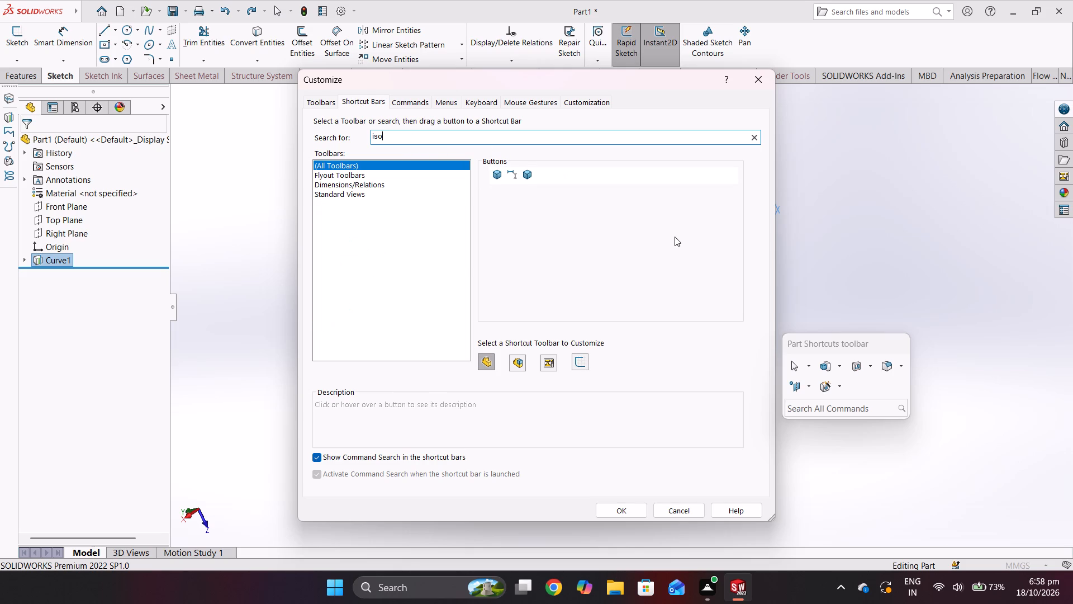
left_click_drag(521, 175, 743, 75)
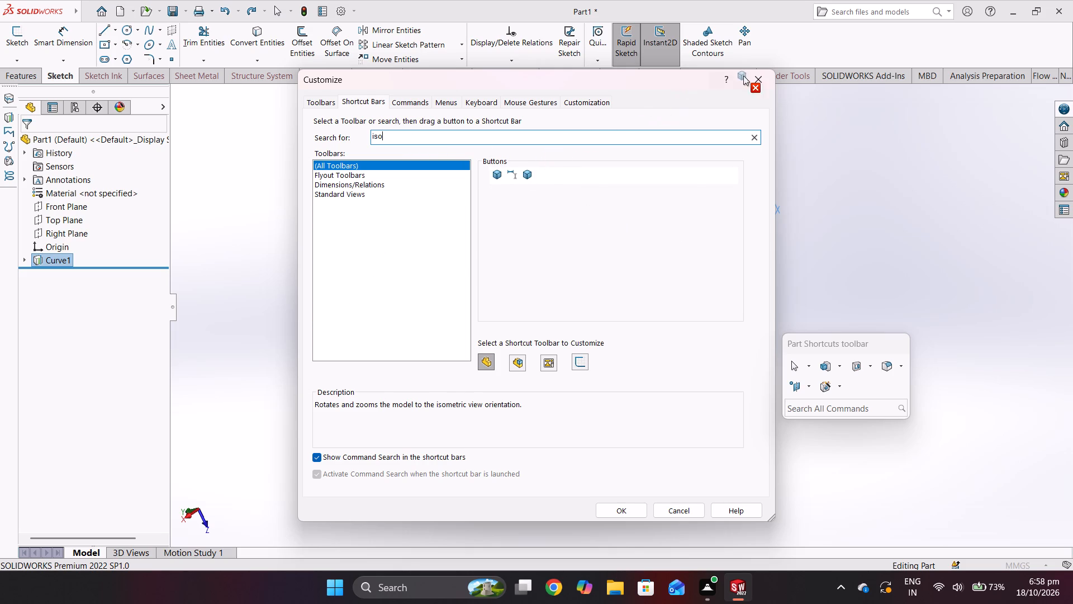
left_click_drag(743, 75, 789, 44)
left_click(616, 508)
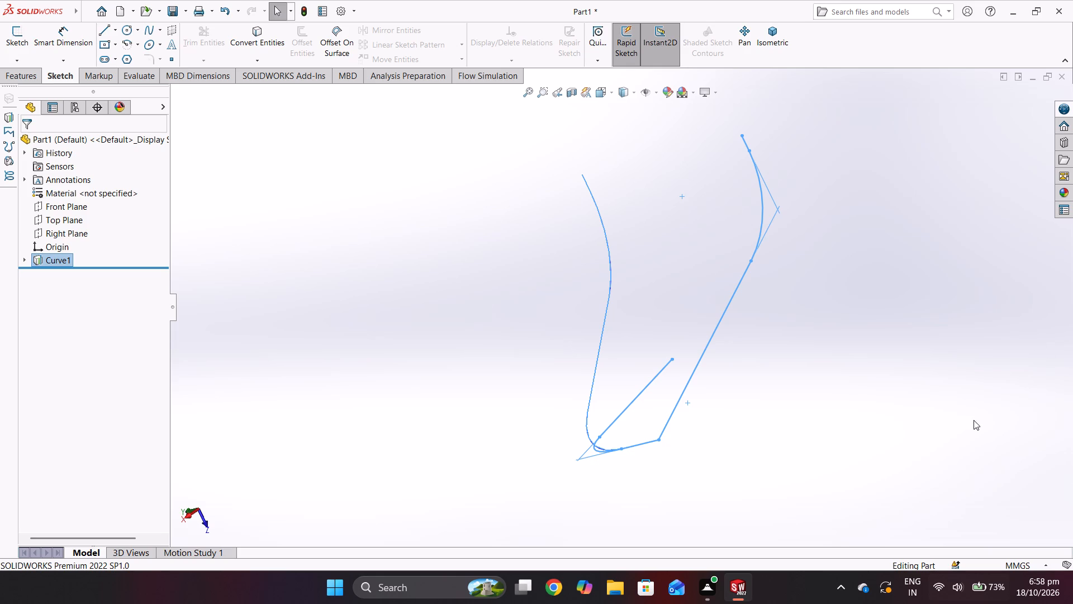
Switch to the isometric view and examine the projected curve, Curve1, against its two source sketches.
left_click(768, 38)
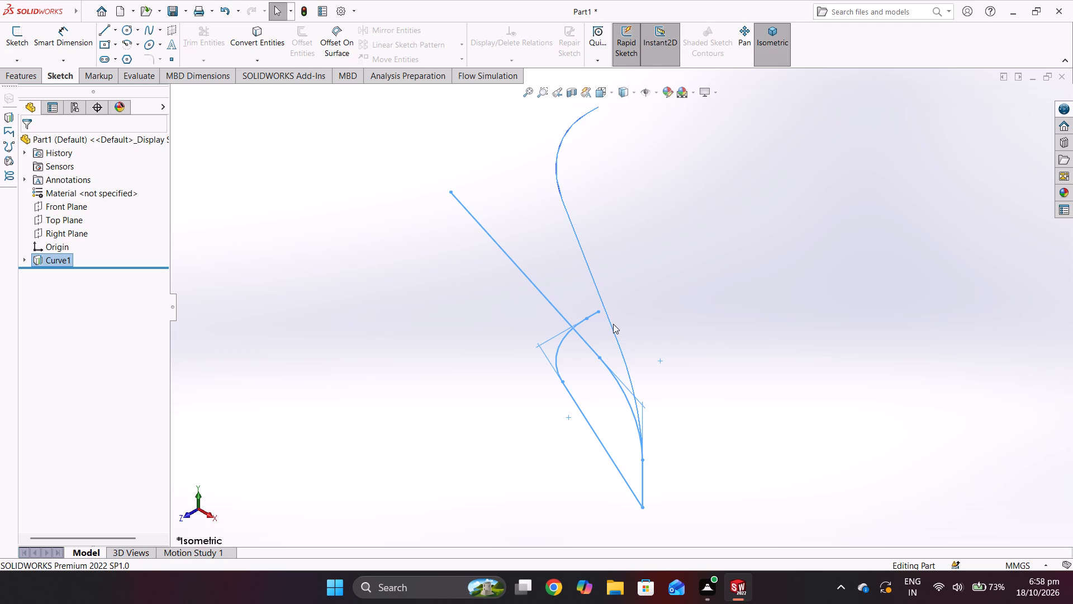
left_click(579, 243)
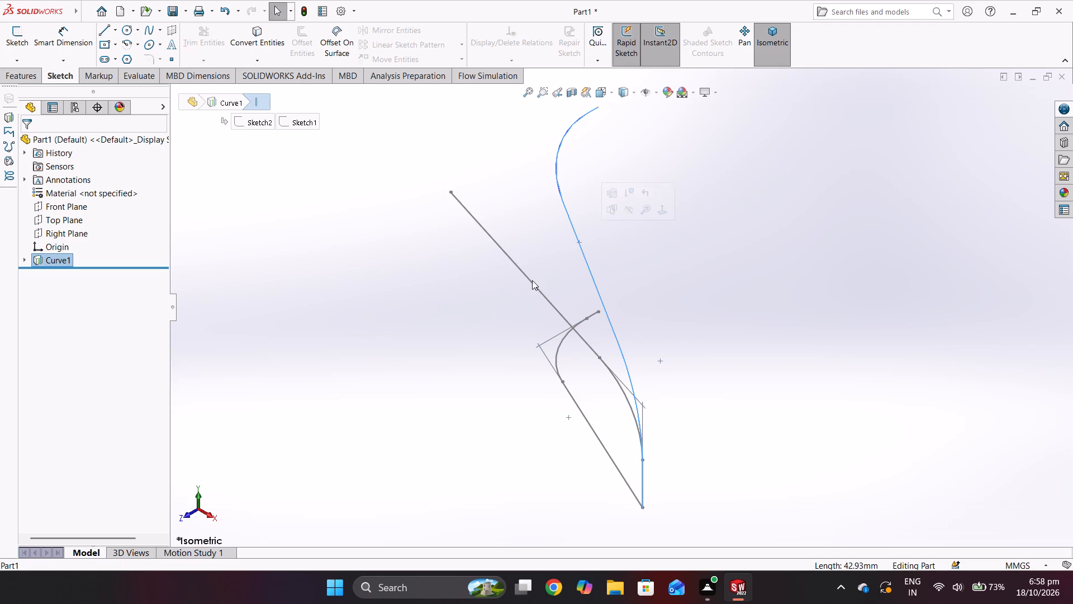
left_click(68, 263)
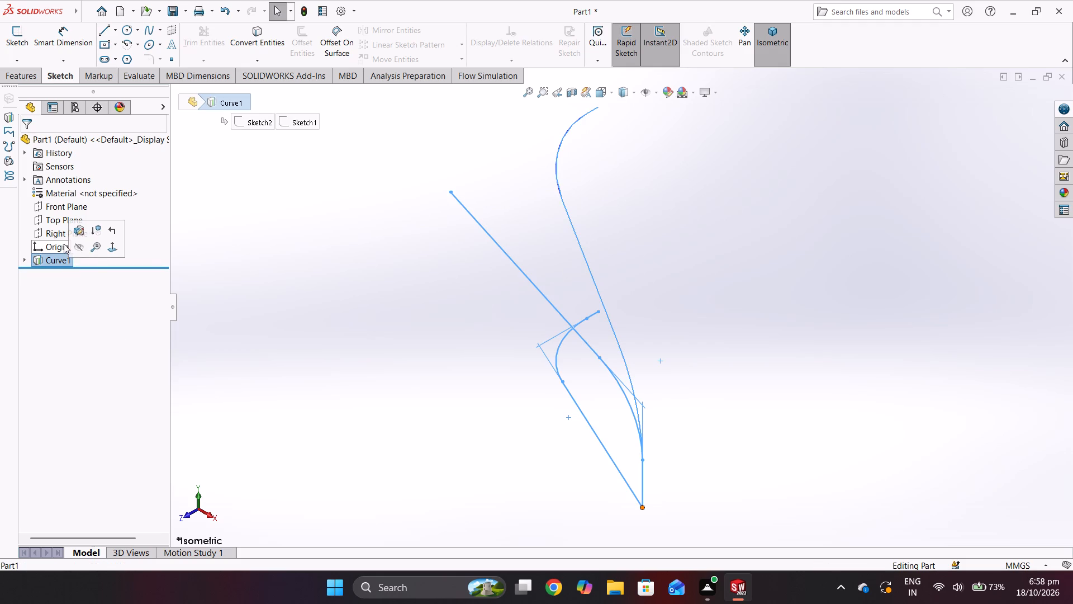
left_click(72, 259)
middle_click_drag(411, 286, 400, 345)
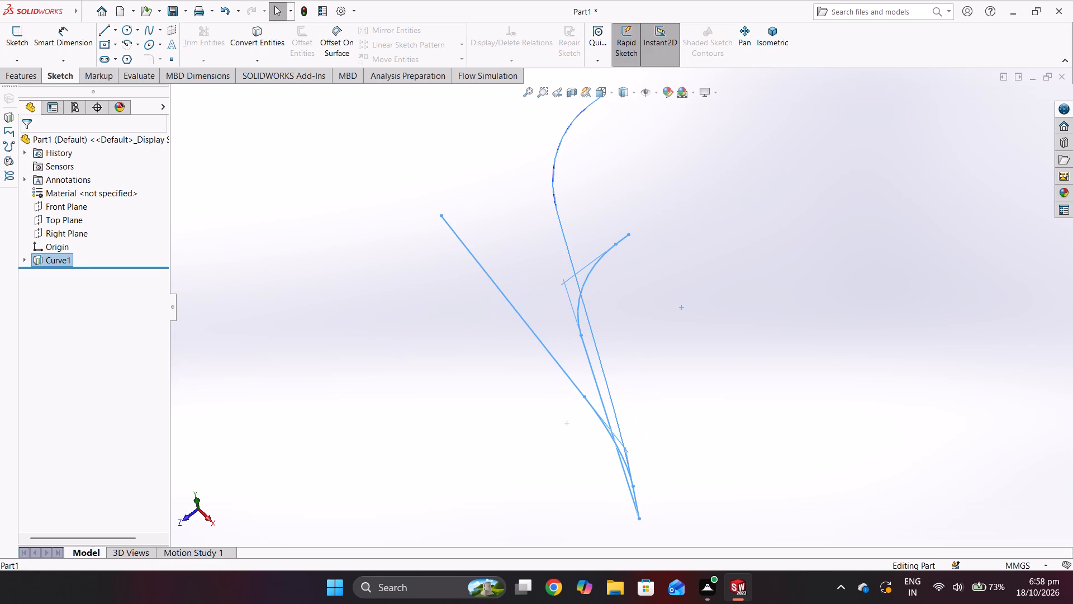
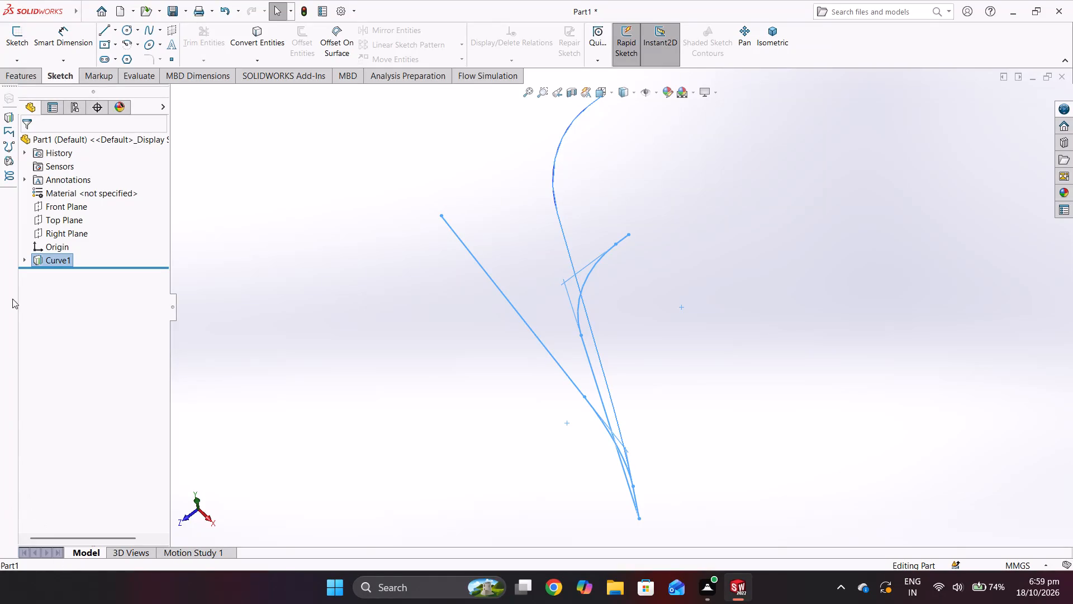
Examine the projected curve on its own from the isometric view and from several rotated angles.
right_click_drag(674, 17, 984, 69)
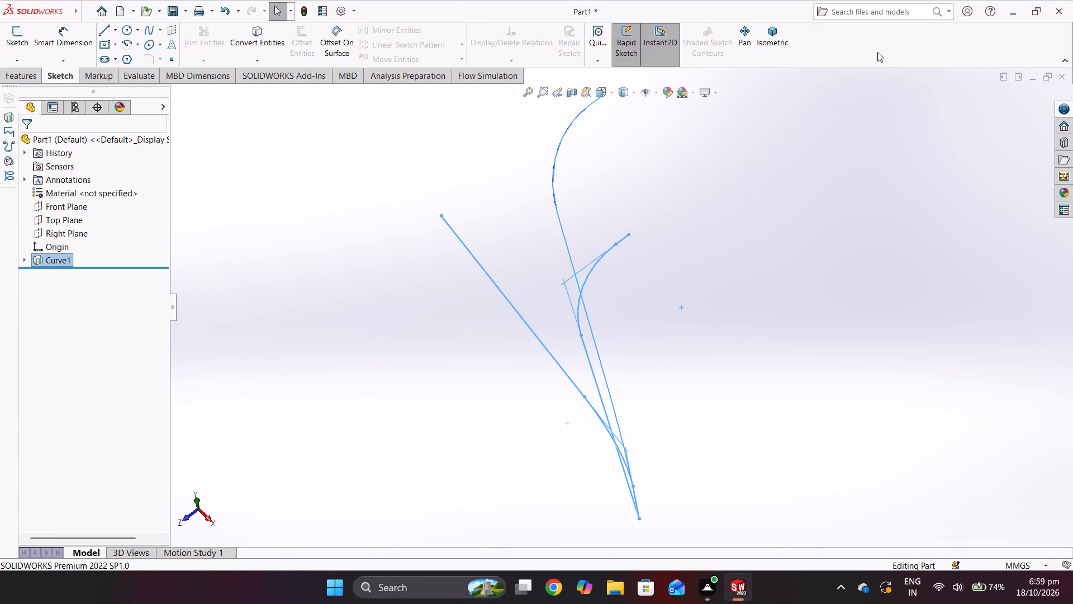
left_click(785, 40)
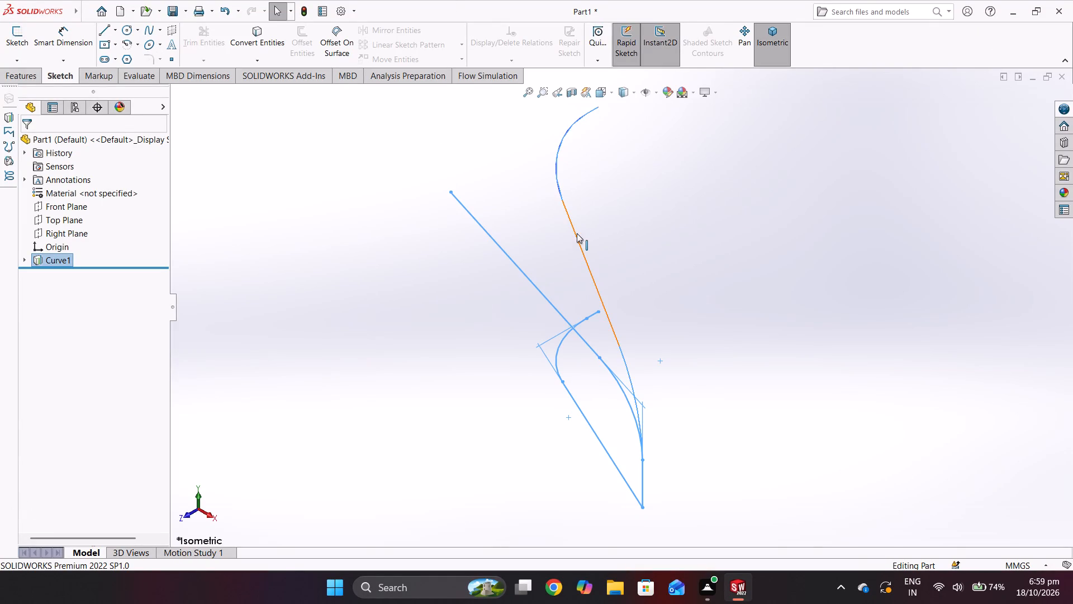
left_click(577, 233)
left_click(560, 177)
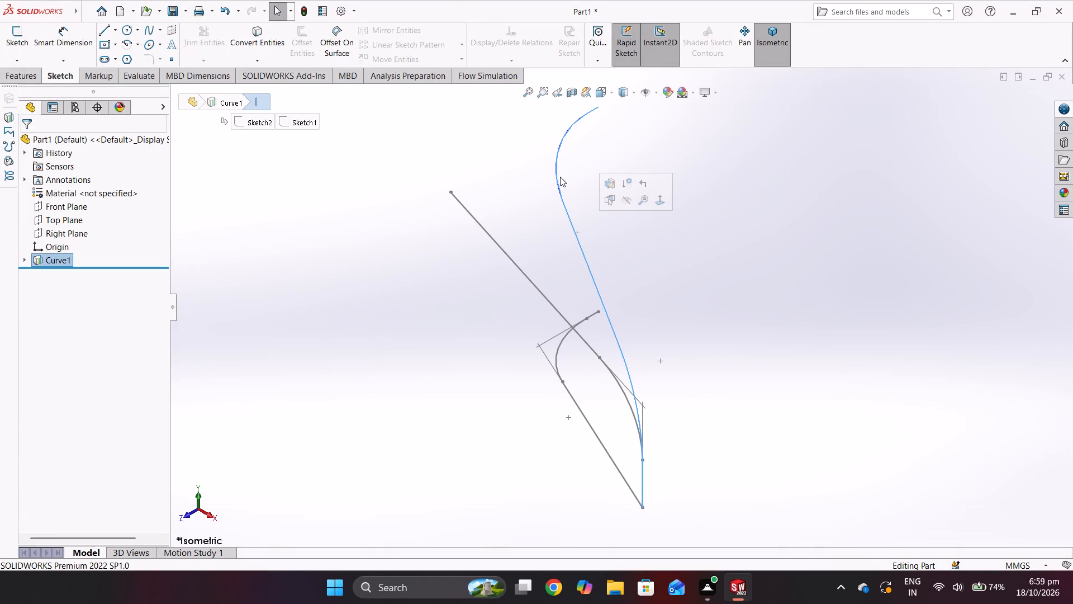
middle_click_drag(666, 234, 634, 274)
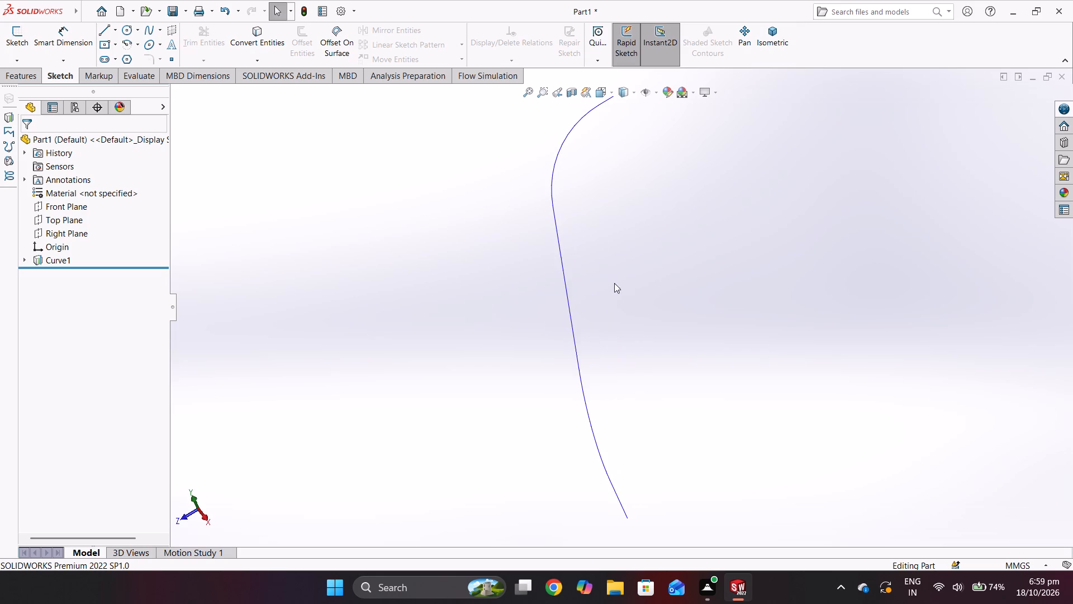
middle_click_drag(596, 288, 655, 276)
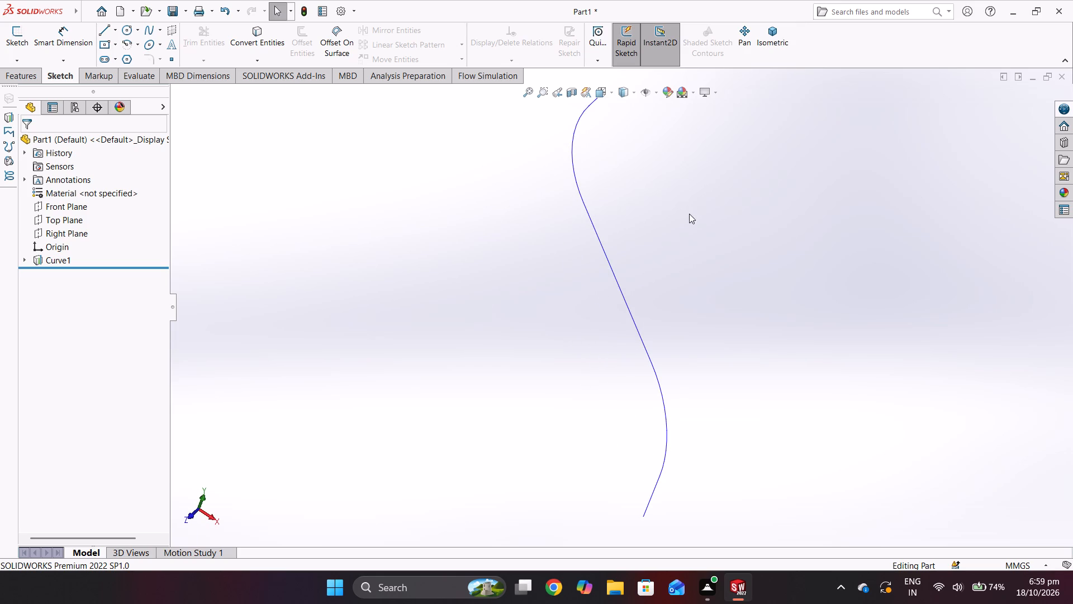
middle_click_drag(694, 254, 700, 154)
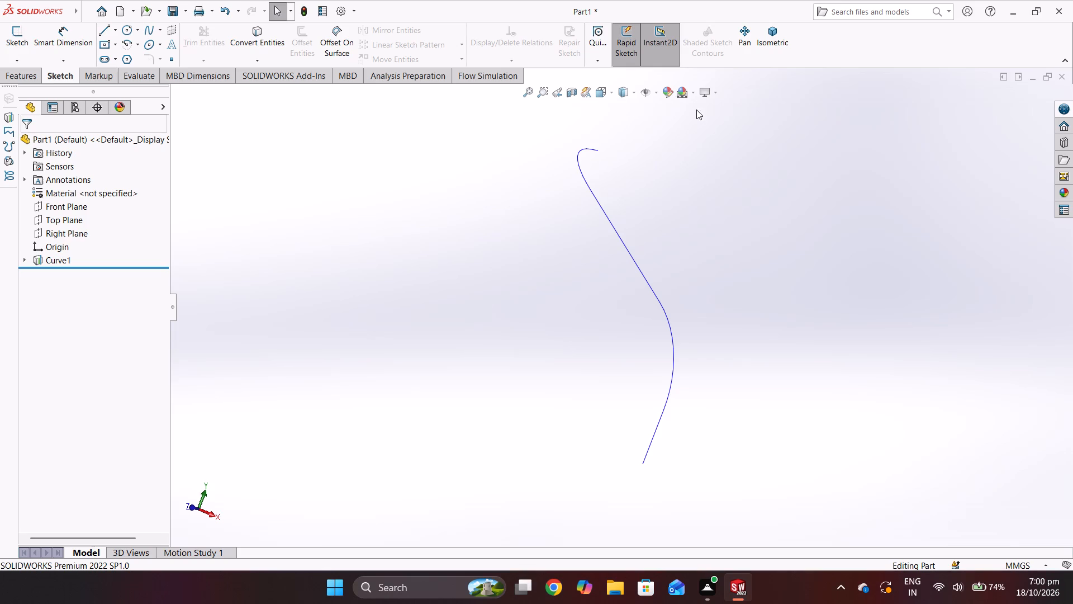
Start a sketch on the Top Plane and draw a circle of about 8.9 mm radius centred on the origin.
left_click(79, 221)
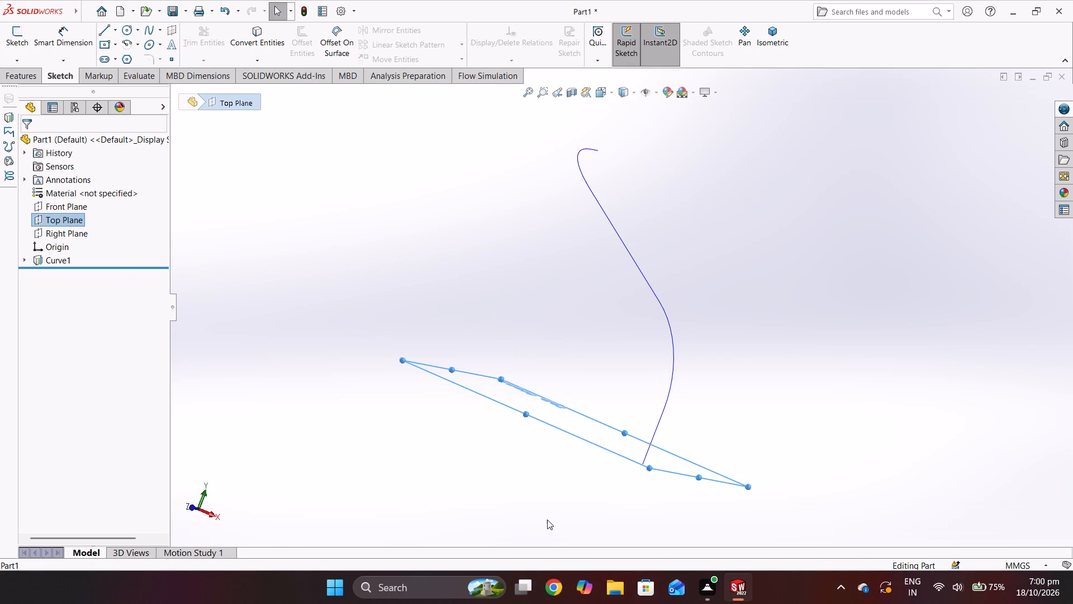
right_click(75, 219)
left_click(84, 206)
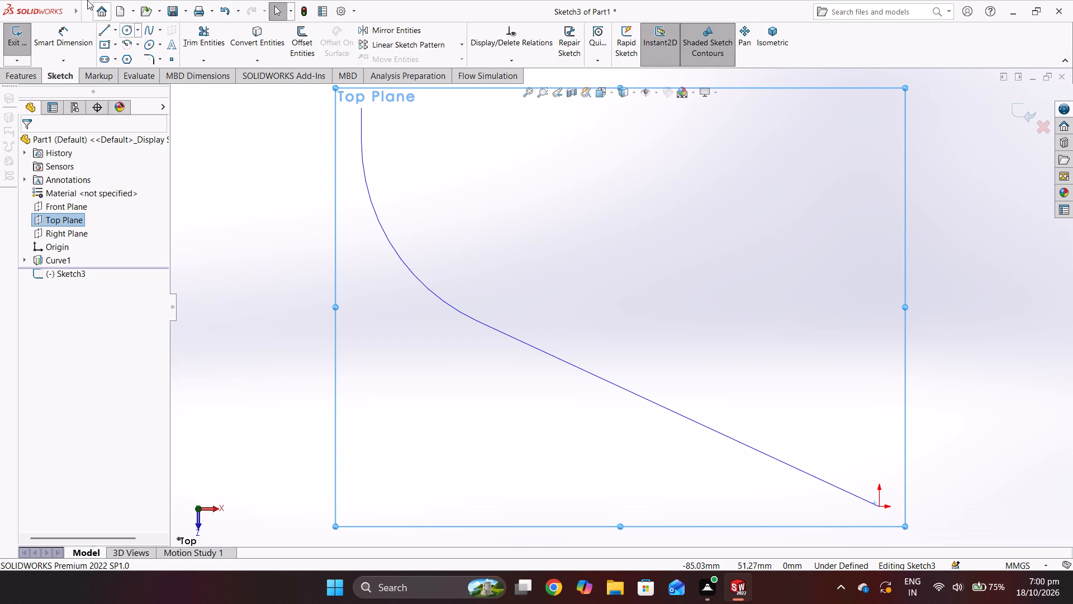
left_click(126, 29)
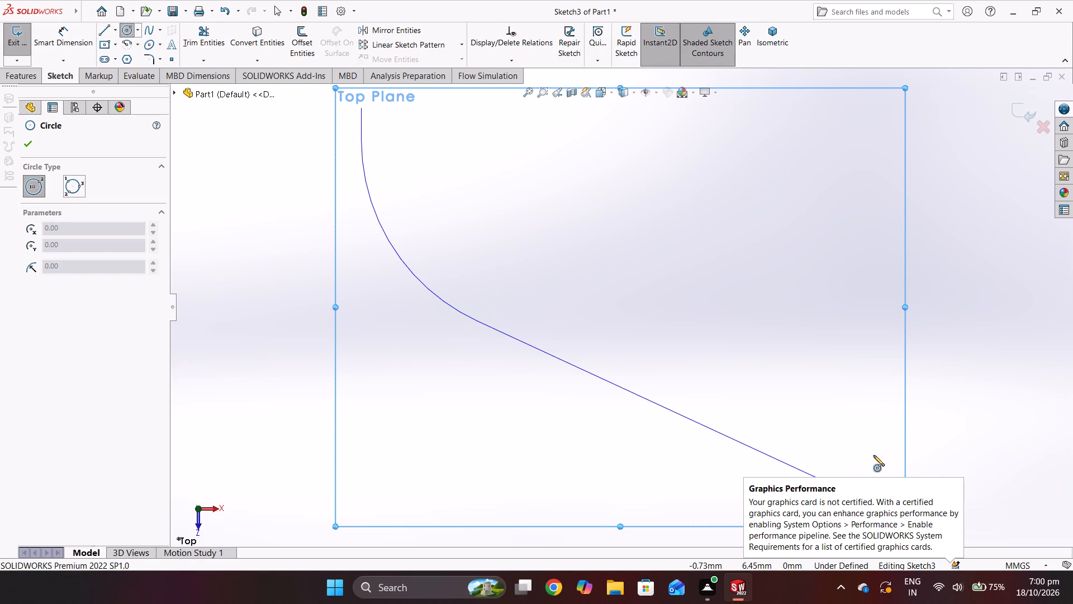
right_click(873, 455)
left_click(880, 464)
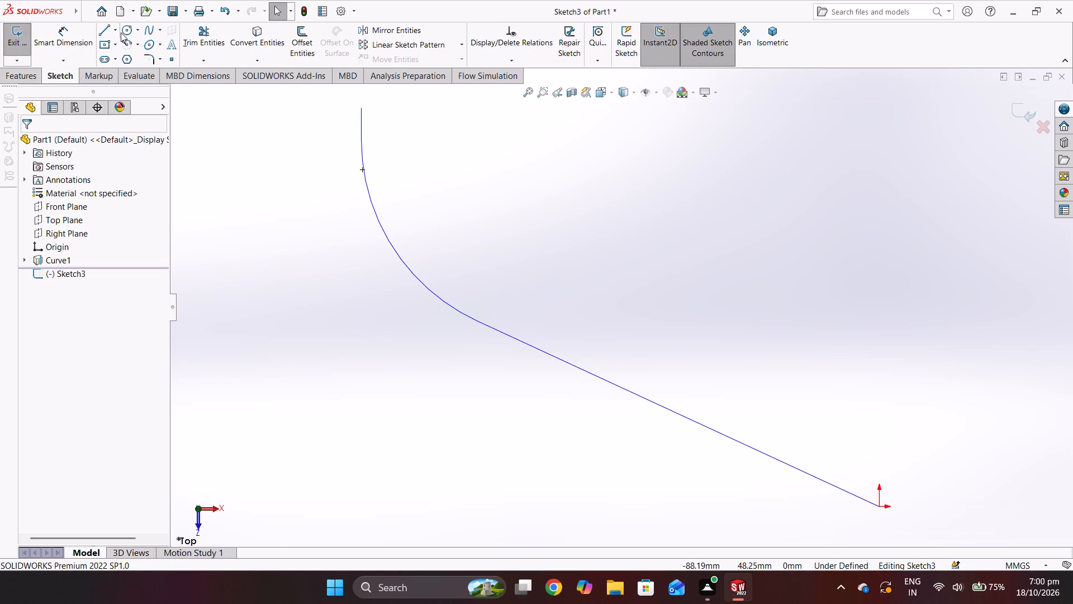
left_click(80, 224)
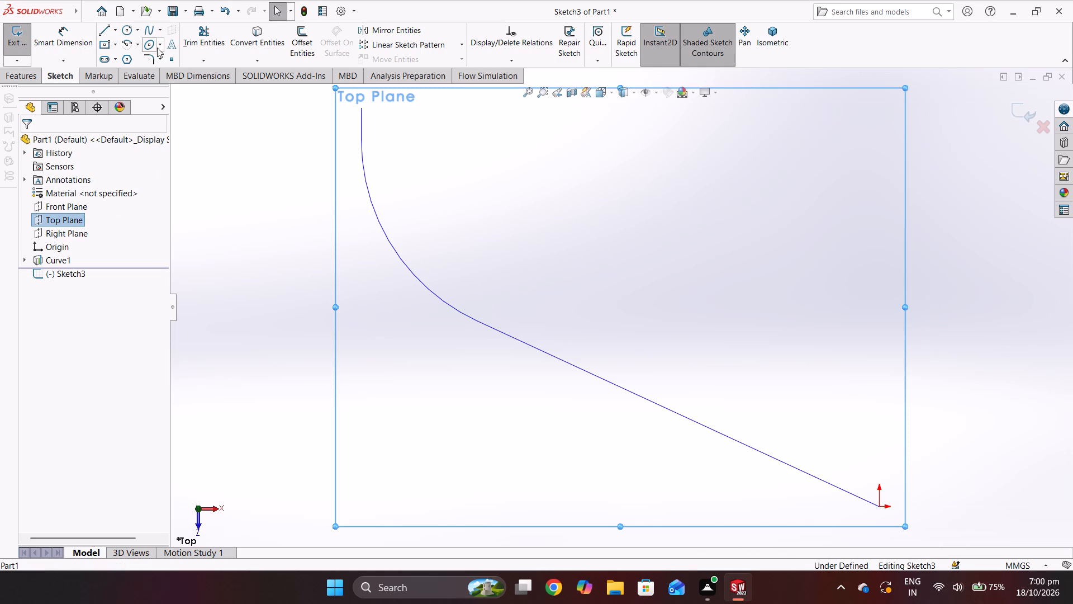
left_click(131, 32)
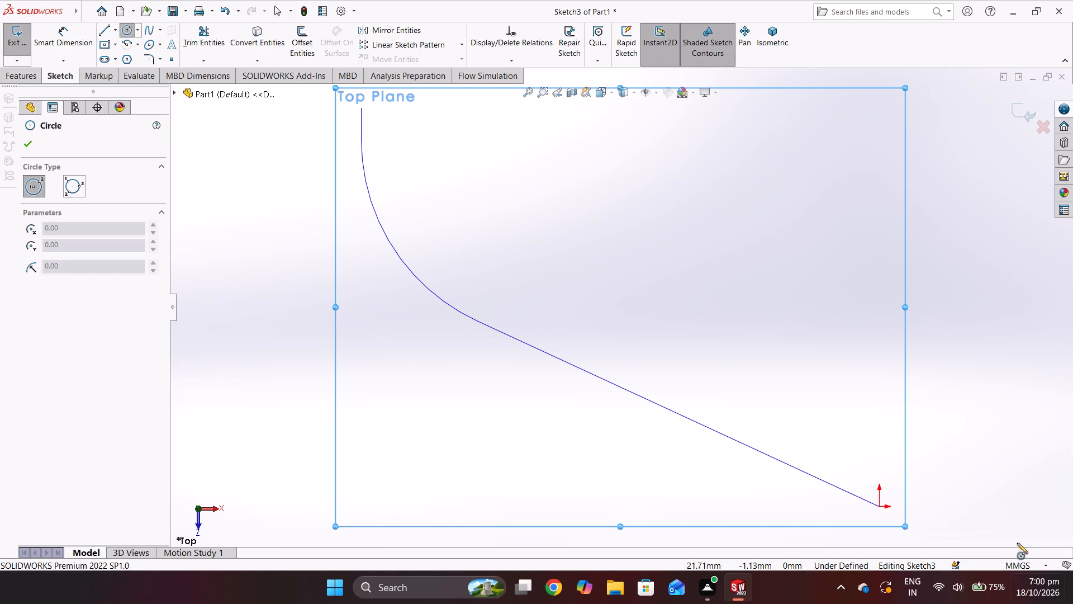
left_click(880, 507)
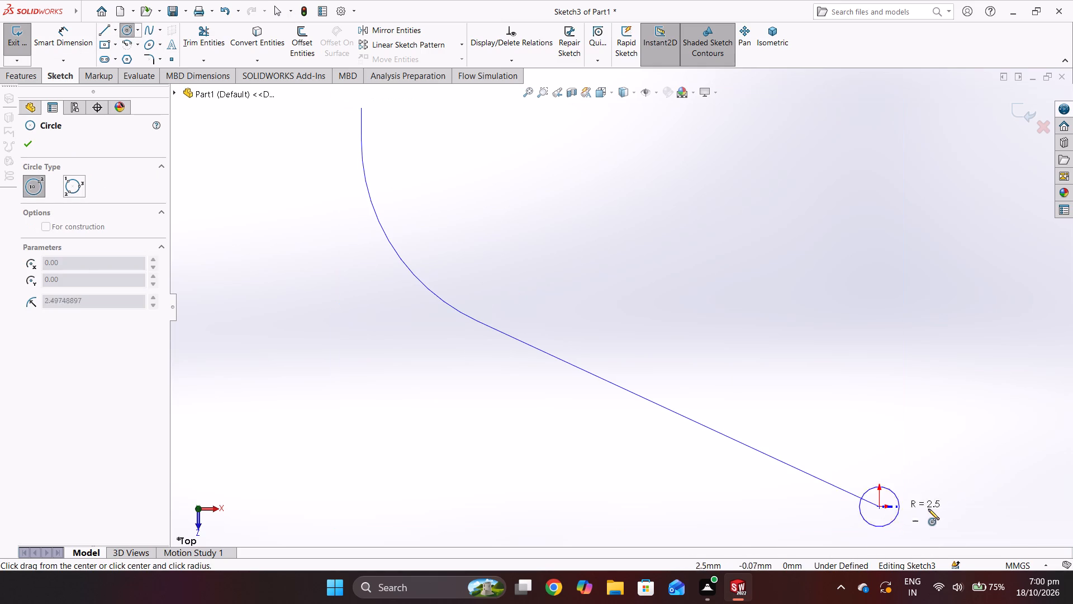
scroll(932, 498, "down", 1)
scroll(932, 498, "up", 3)
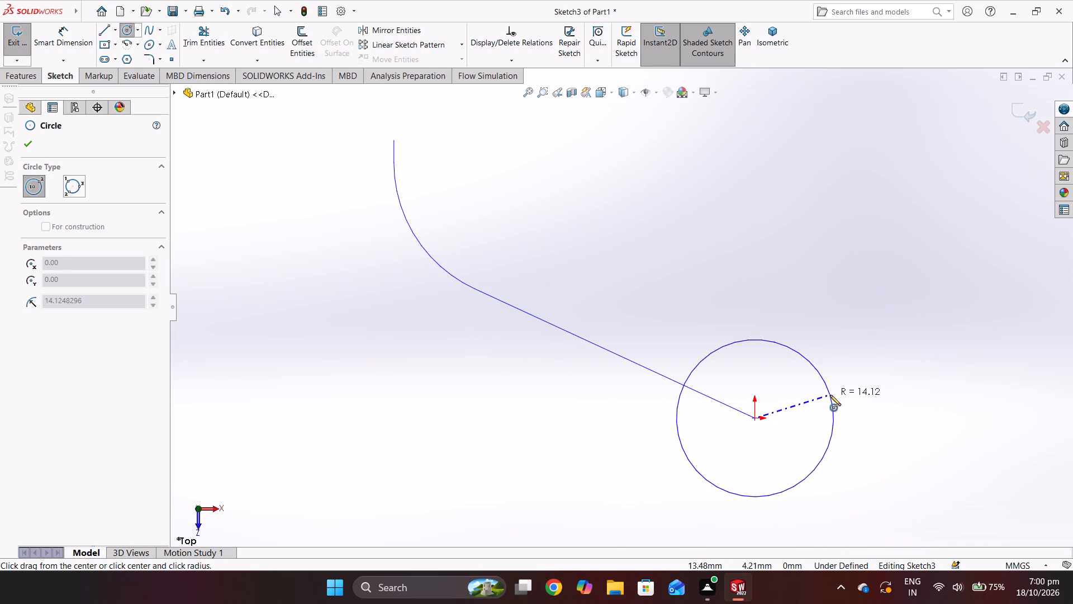
left_click(804, 423)
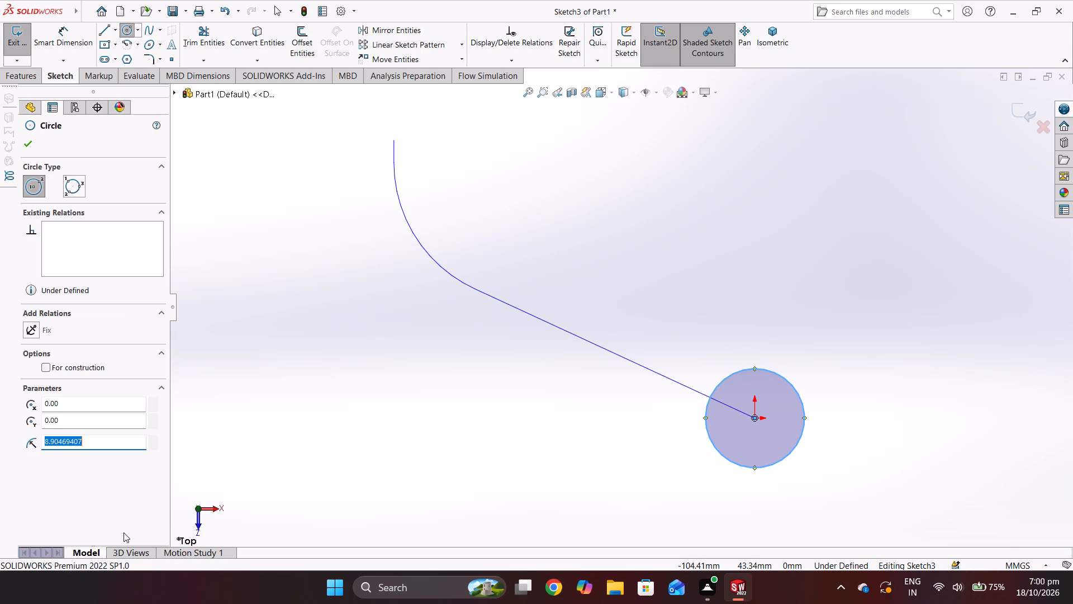
Set the circle's radius to 7.50 mm and finish the circle in the isometric view.
type("7.50")
key("Return")
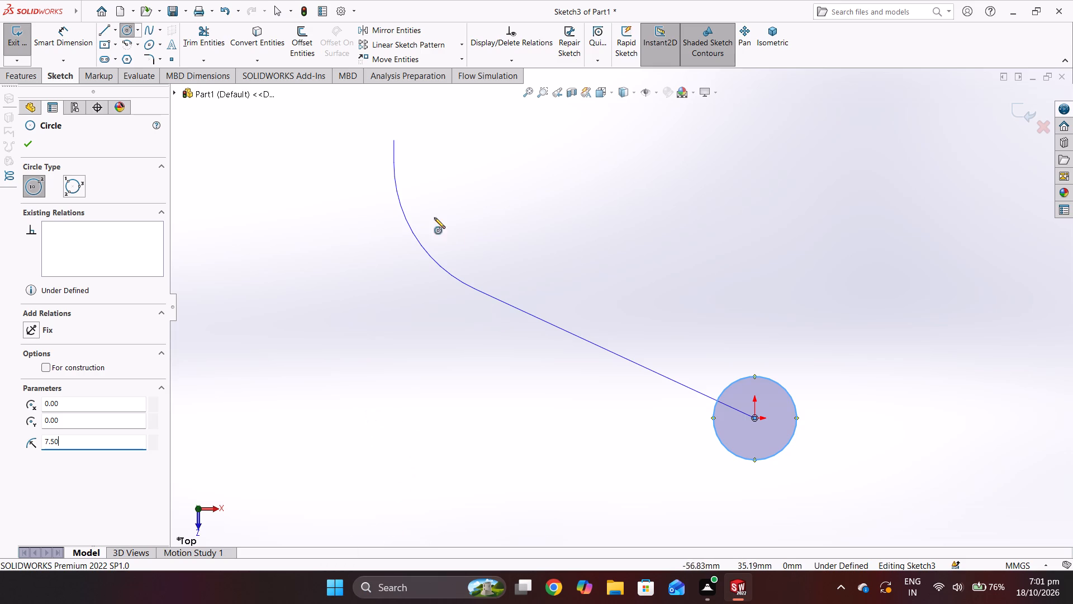
left_click(773, 46)
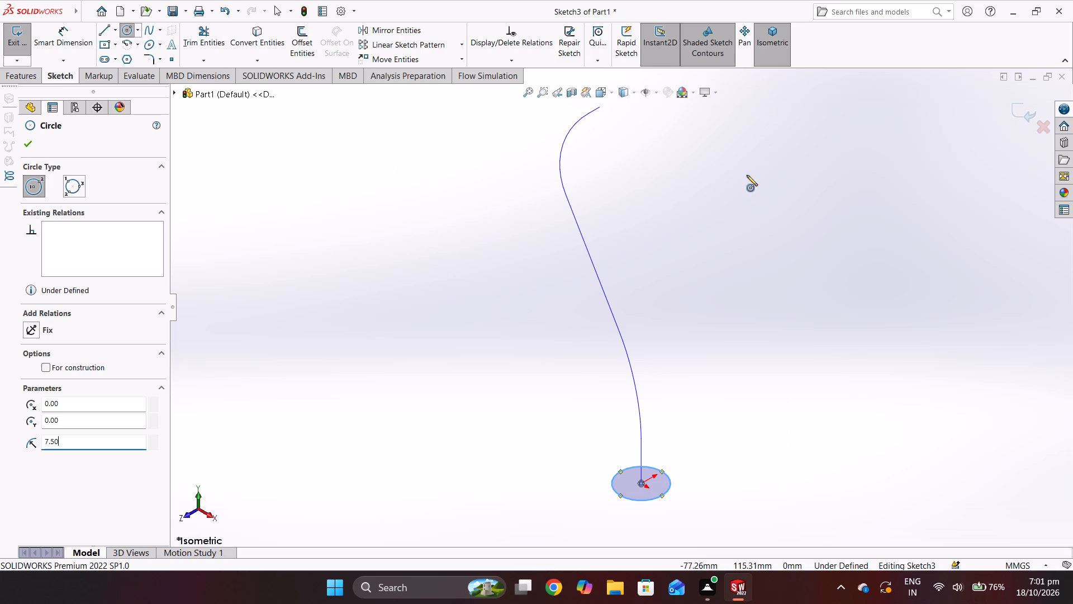
left_click(29, 140)
left_click(574, 306)
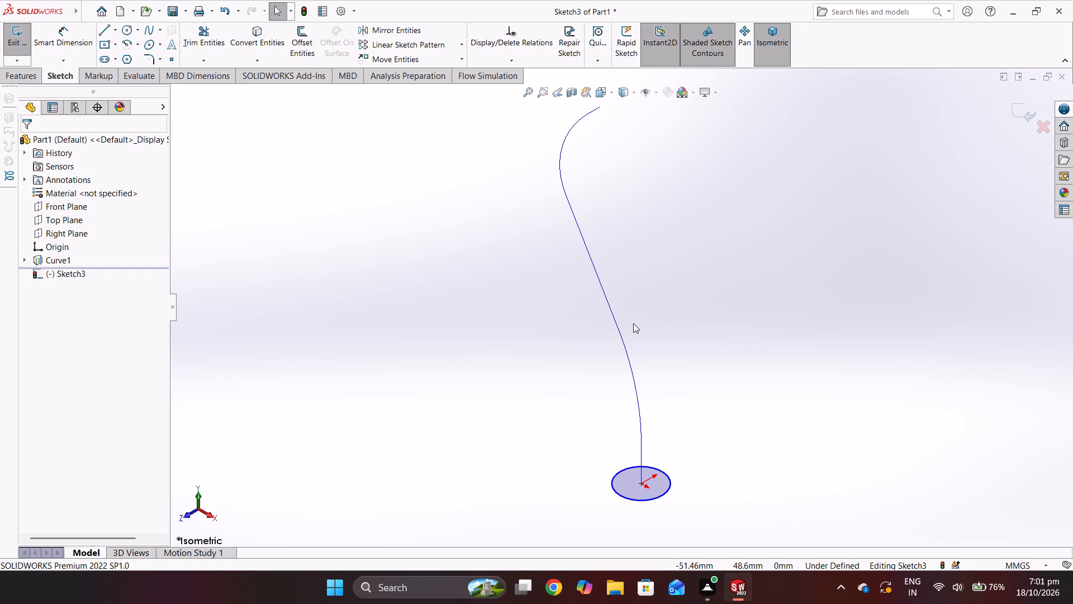
Start a Swept Boss/Base using the circle sketch as the profile and the projected curve, Curve1, as the path.
middle_click_drag(636, 312, 565, 344)
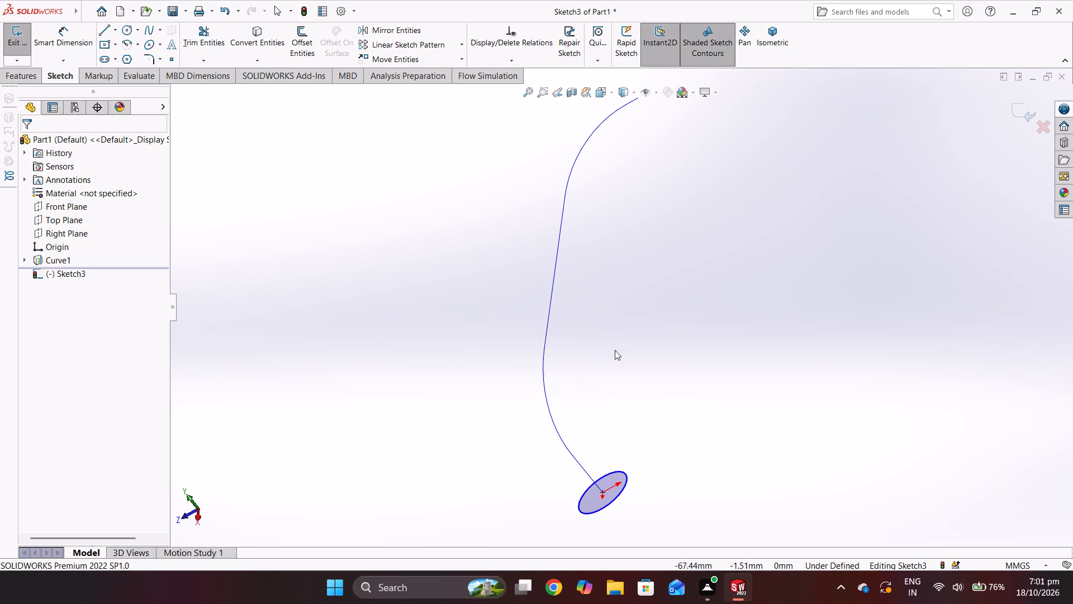
middle_click_drag(604, 329, 720, 300)
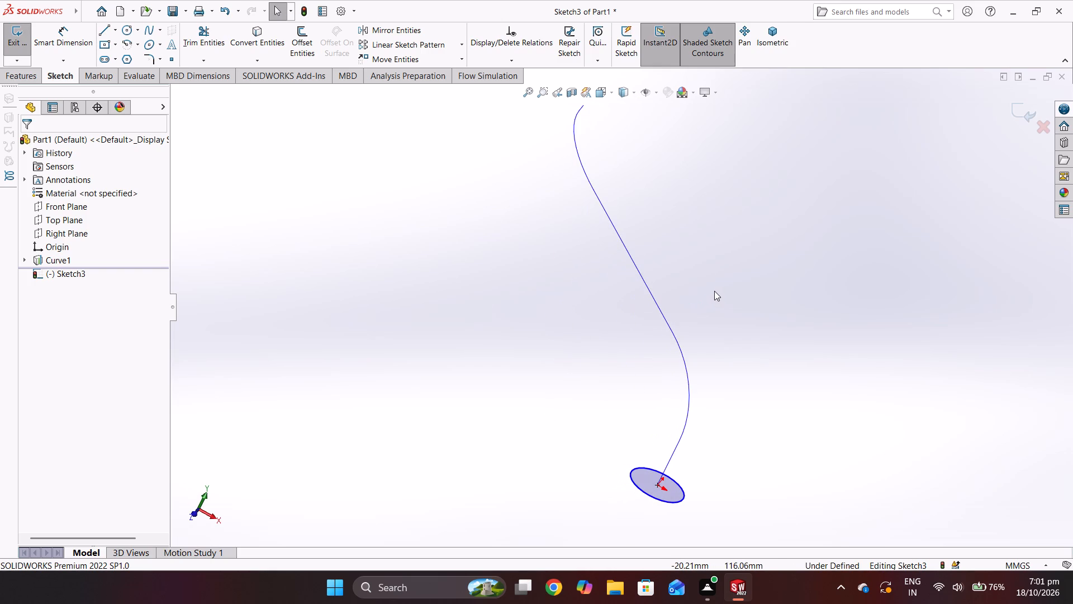
left_click(34, 73)
left_click(122, 29)
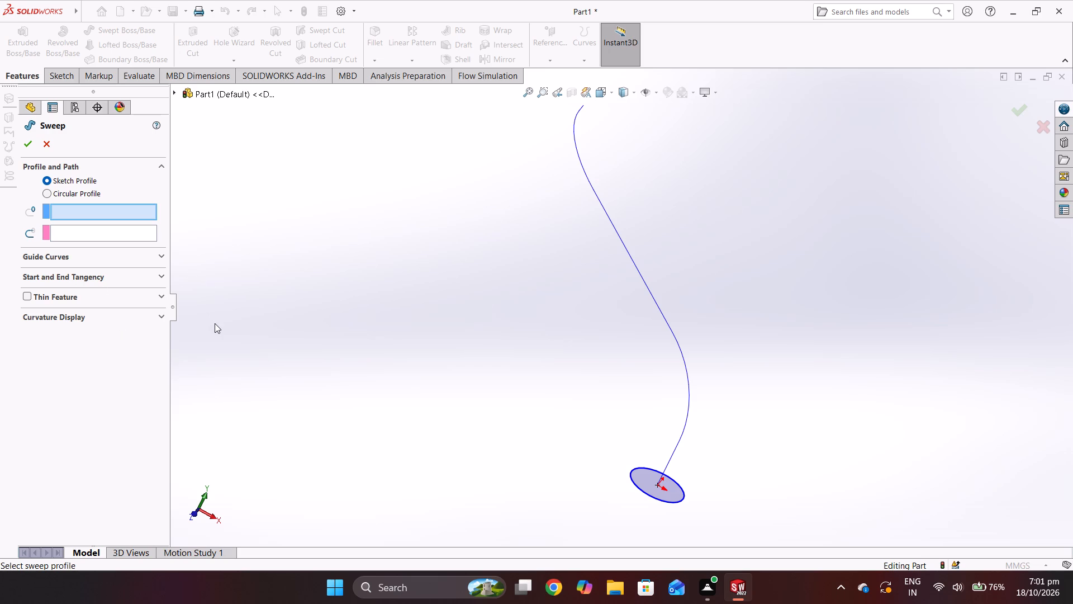
left_click(645, 494)
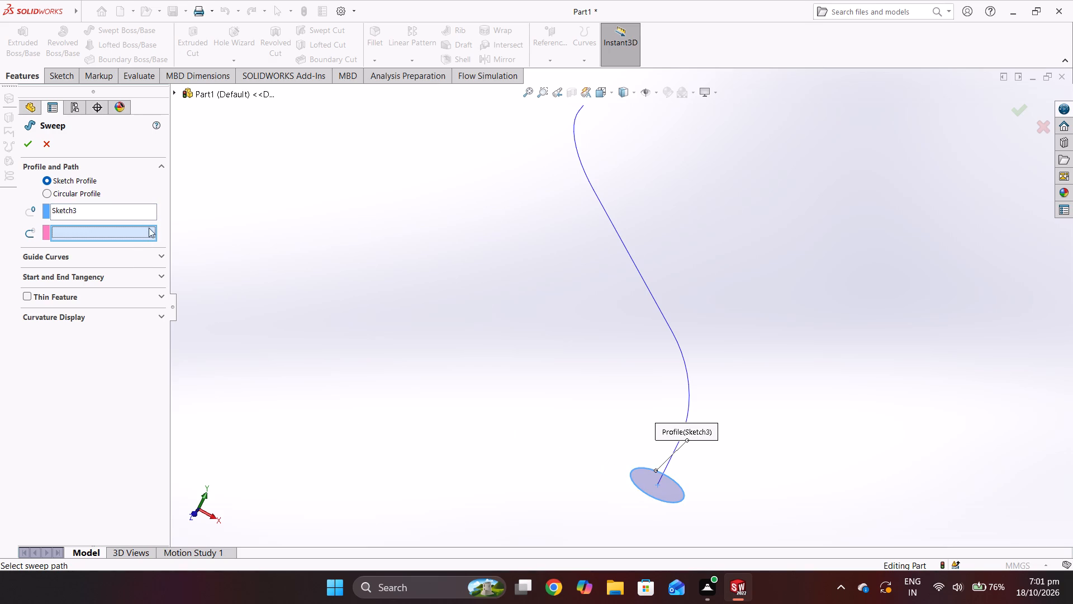
left_click(637, 273)
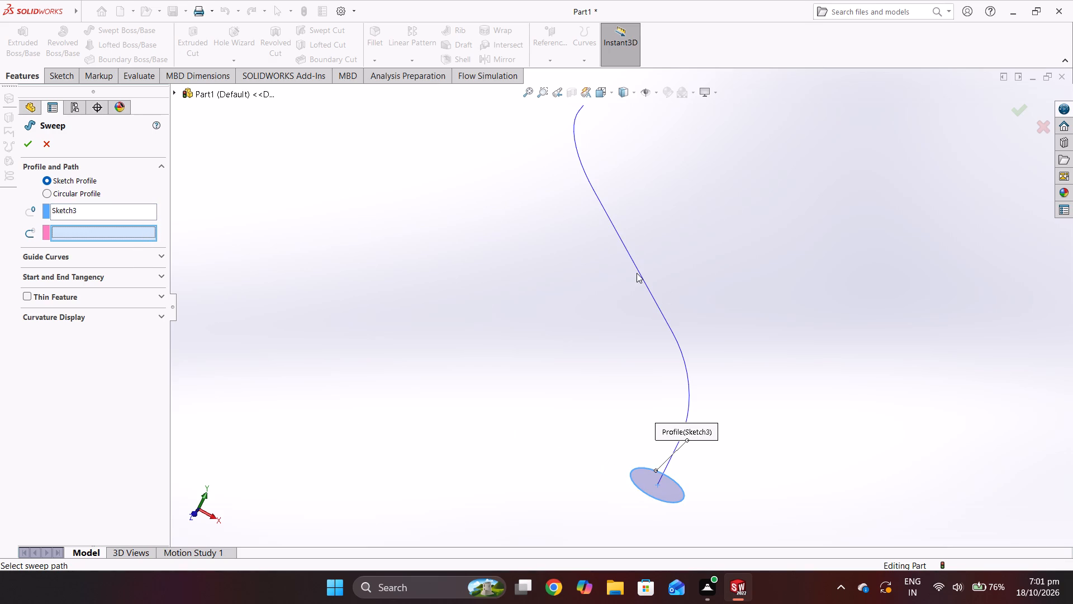
left_click(640, 270)
left_click(639, 272)
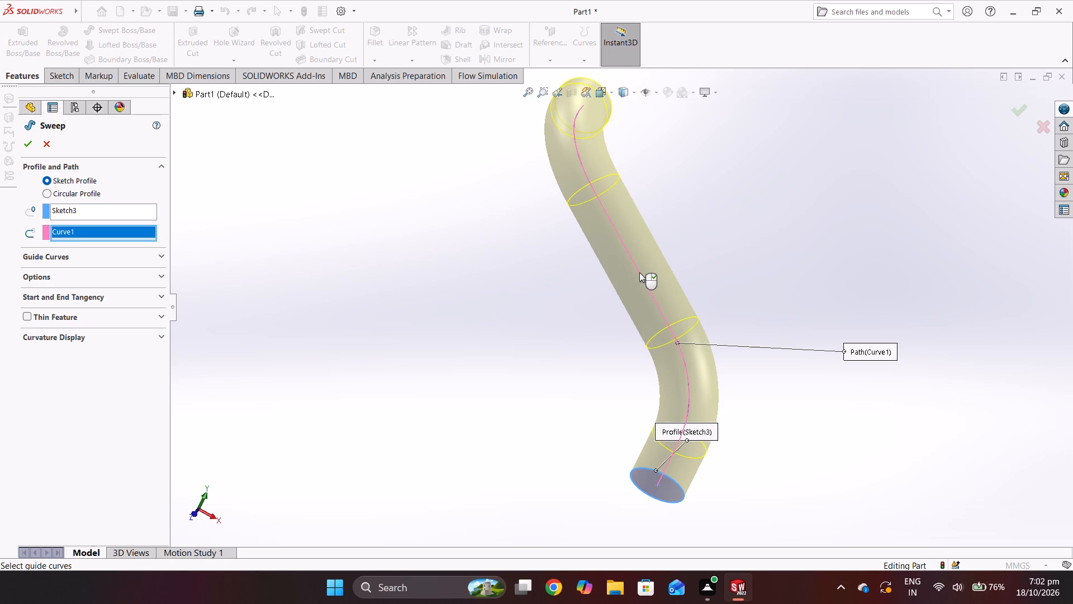
Make the sweep a One-Direction thin feature with a 1.00 mm wall and create it.
left_click(27, 314)
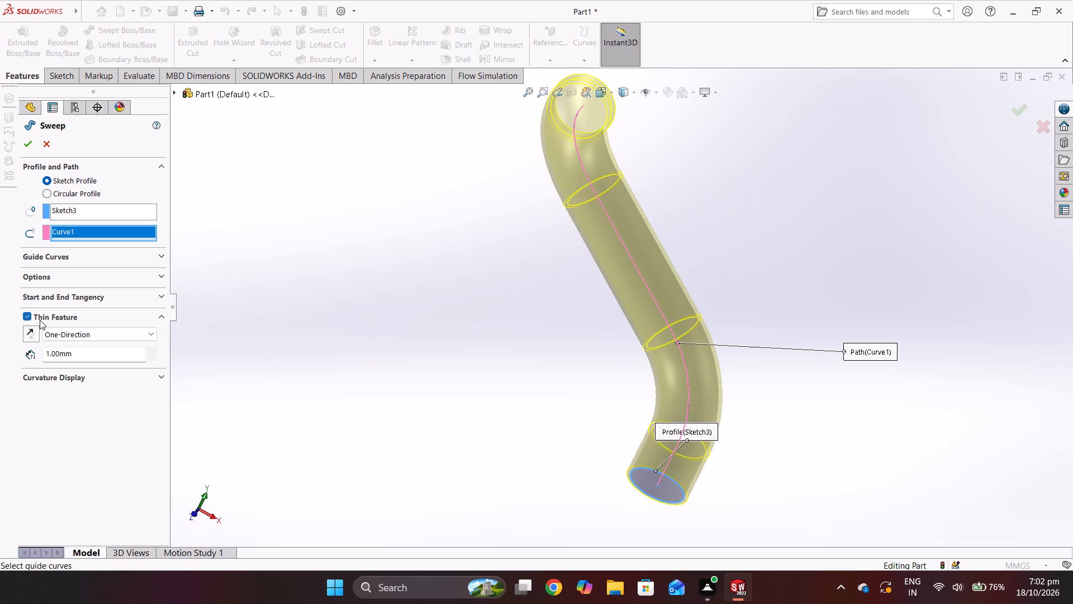
left_click(74, 334)
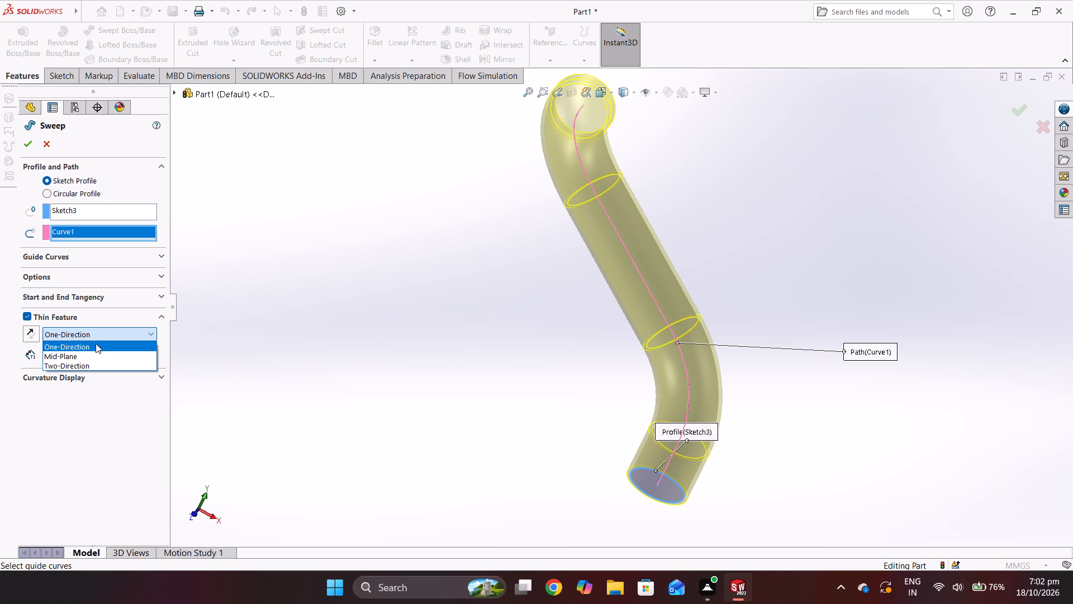
left_click(96, 343)
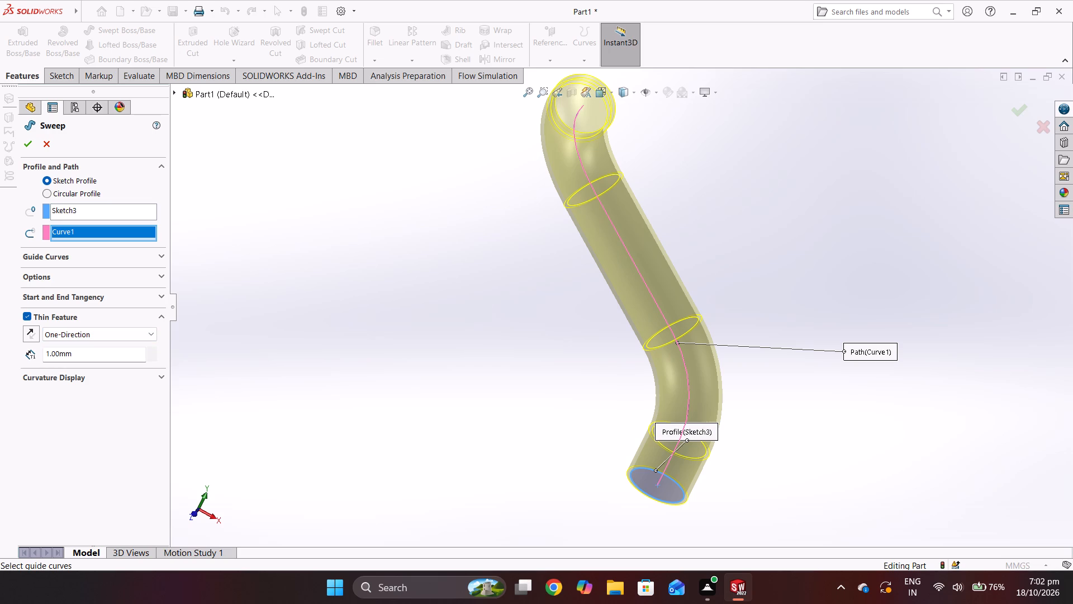
scroll(649, 480, "down", 1)
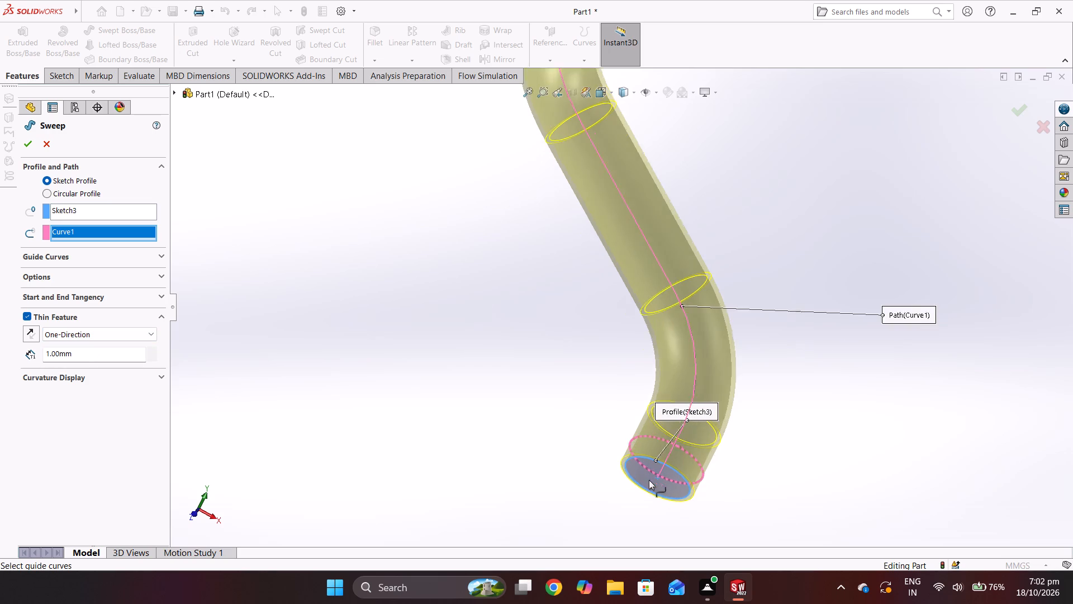
scroll(649, 480, "down", 3)
scroll(654, 473, "up", 1)
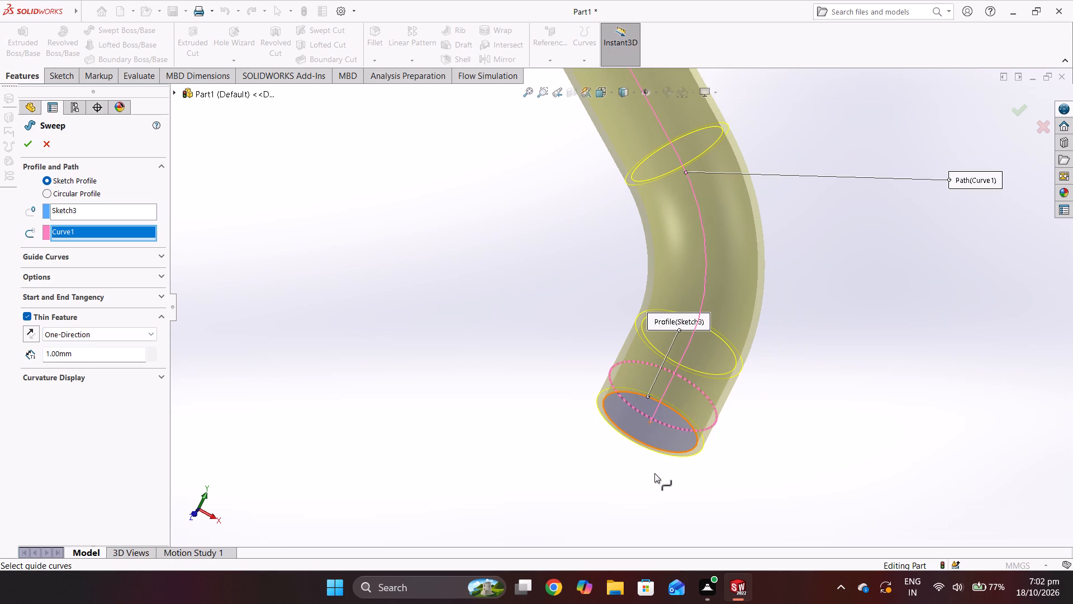
left_click(21, 142)
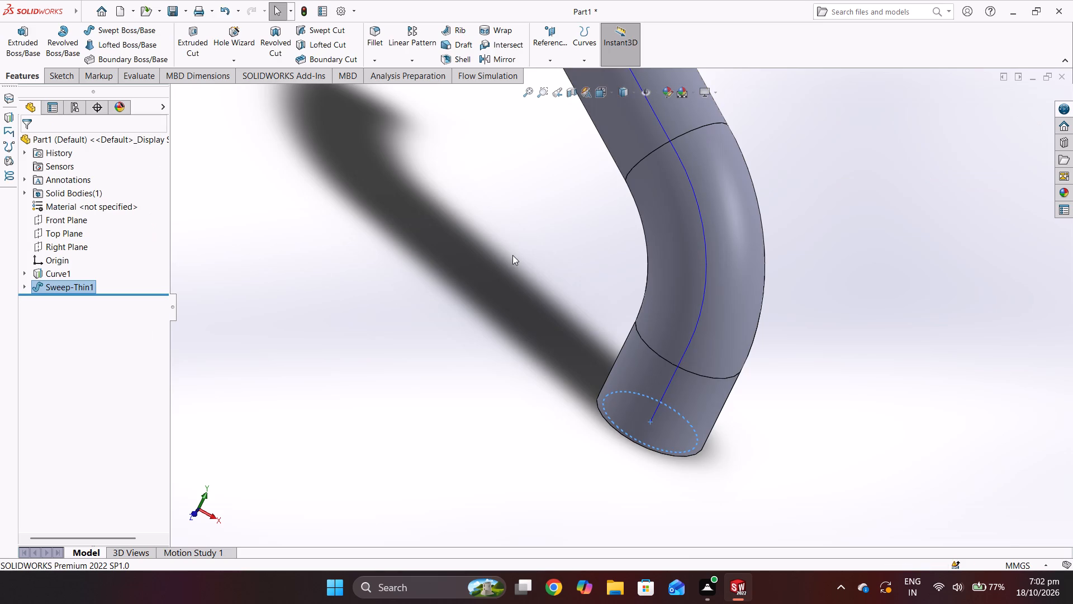
Examine the swept thin-walled pipe from several angles, including its bends and open ends.
scroll(548, 247, "up", 9)
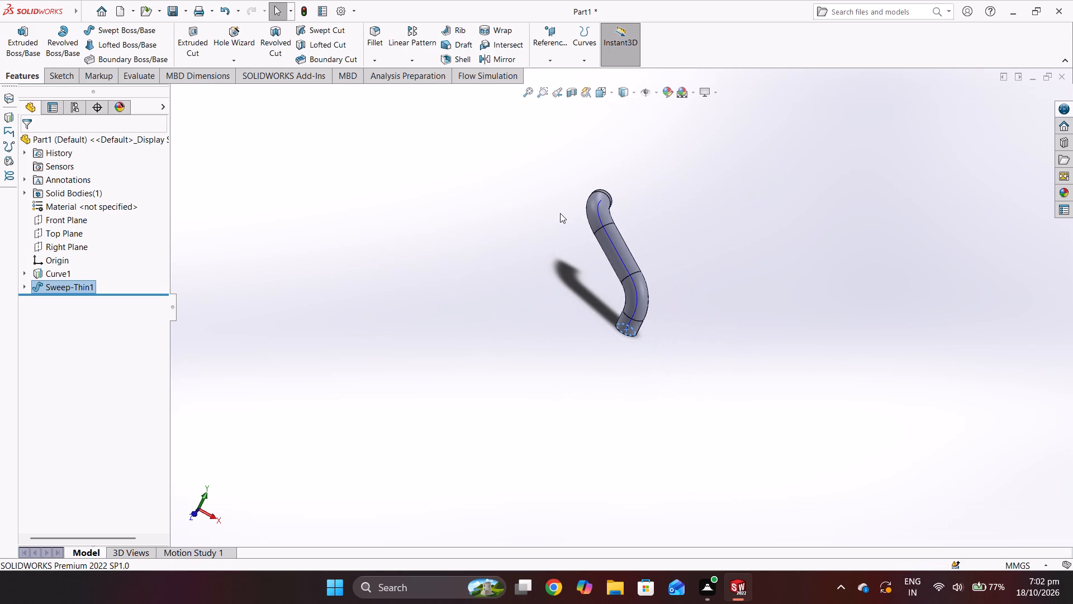
middle_click_drag(554, 226, 498, 269)
middle_click_drag(620, 239, 628, 238)
middle_click_drag(641, 249, 659, 235)
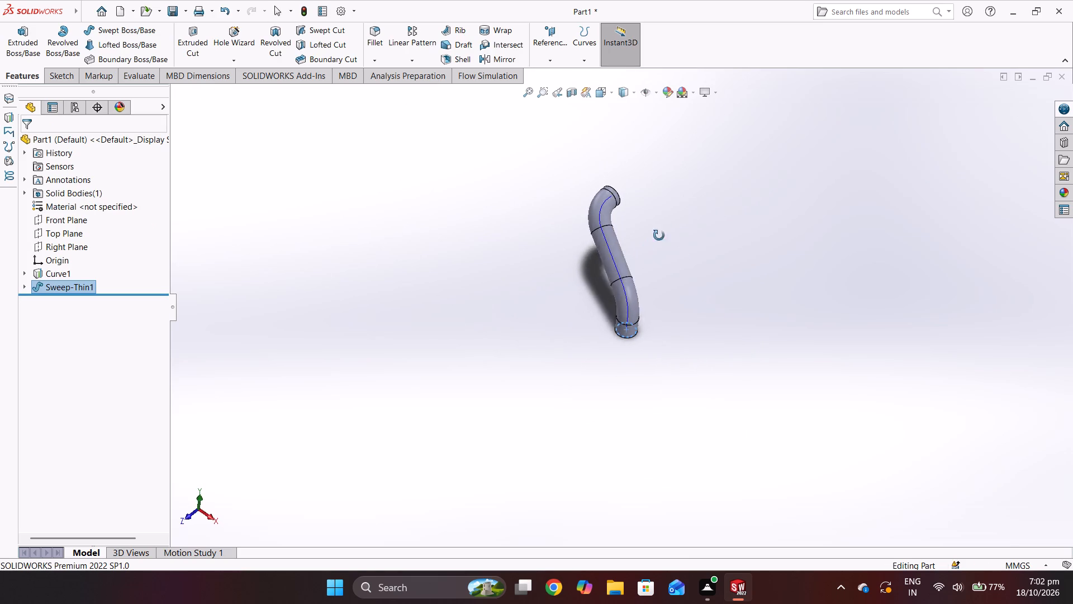
middle_click_drag(659, 235, 701, 169)
scroll(467, 216, "down", 6)
middle_click_drag(717, 260, 748, 324)
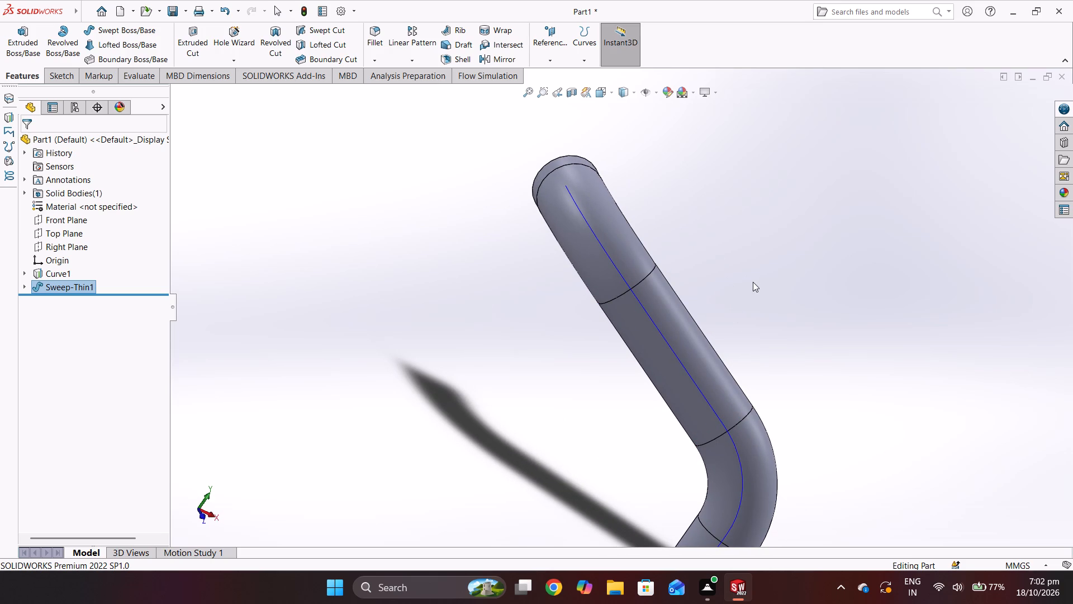
scroll(853, 372, "down", 1)
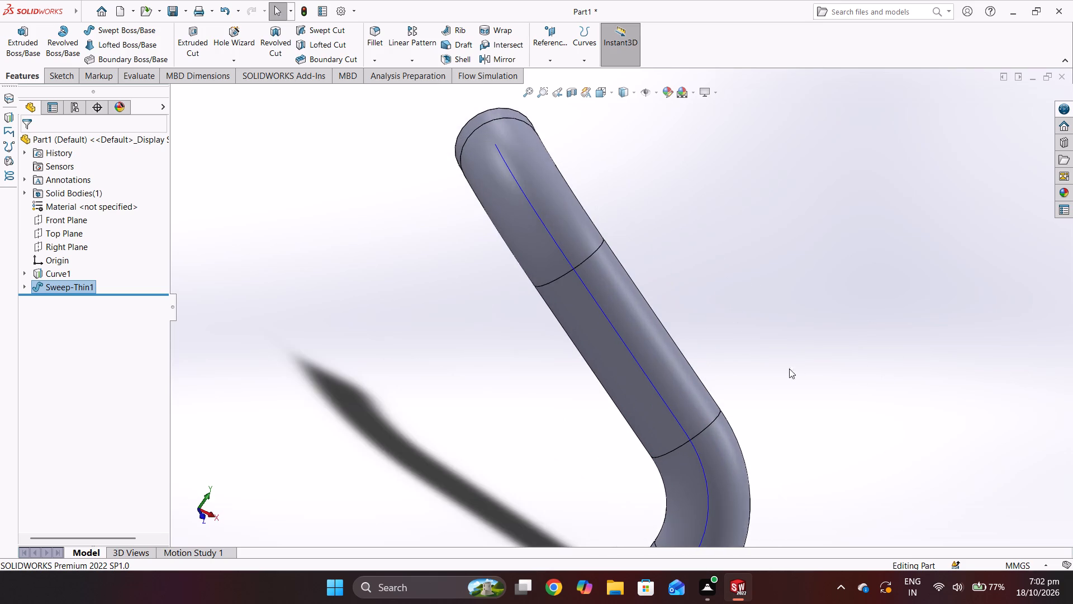
scroll(789, 369, "down", 2)
scroll(767, 384, "up", 5)
middle_click_drag(735, 390, 545, 300)
scroll(606, 334, "up", 1)
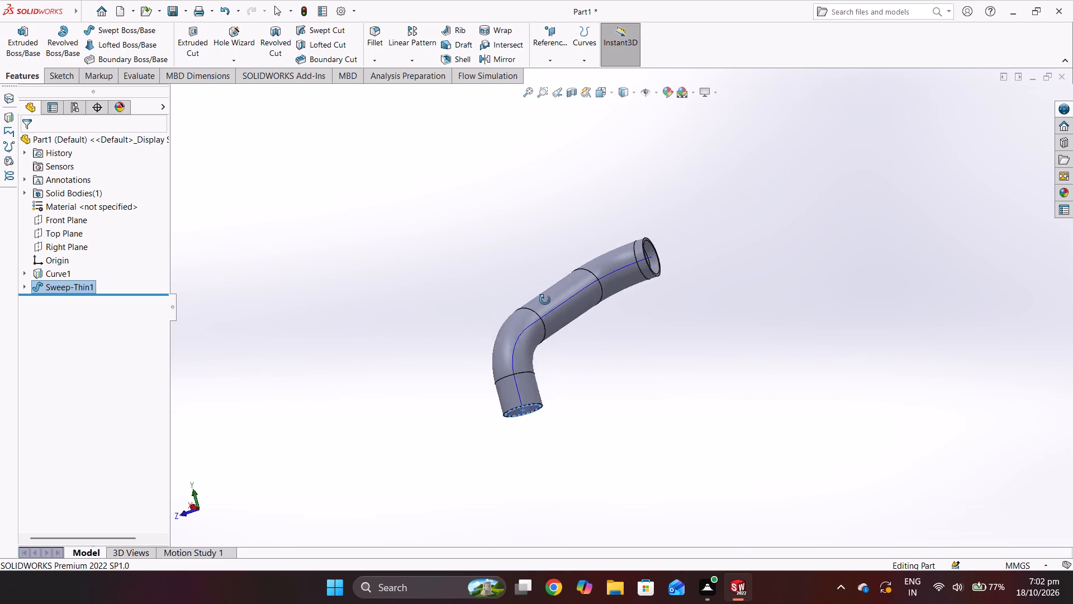
Examine the swept pipe's bends, straight sections and open ends from several angles and zoom distances.
middle_click_drag(545, 300, 501, 300)
middle_click_drag(694, 298, 614, 362)
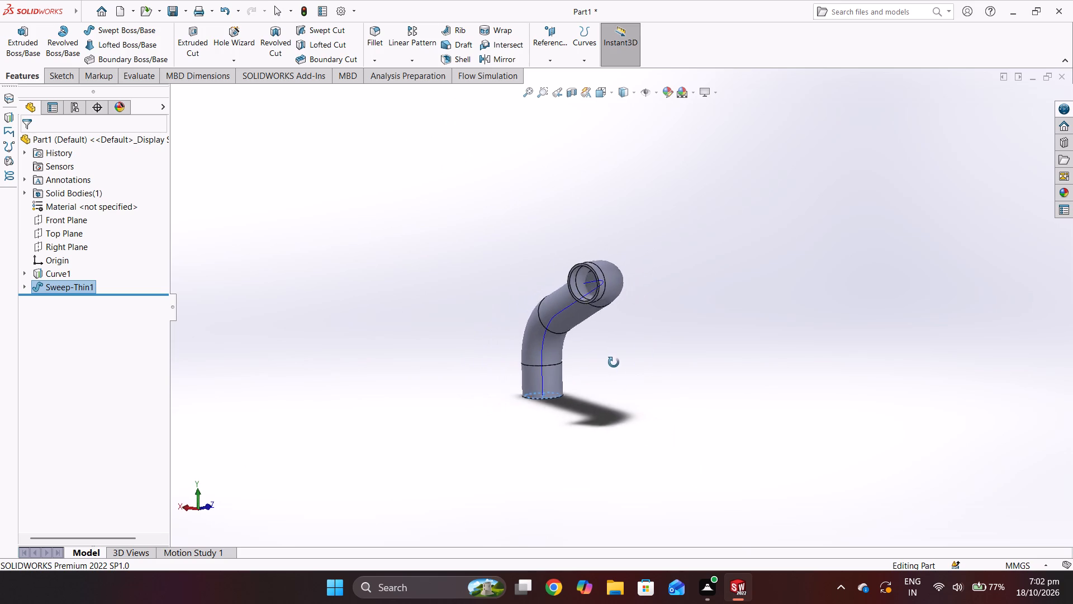
middle_click_drag(614, 362, 768, 301)
middle_click_drag(637, 386, 697, 414)
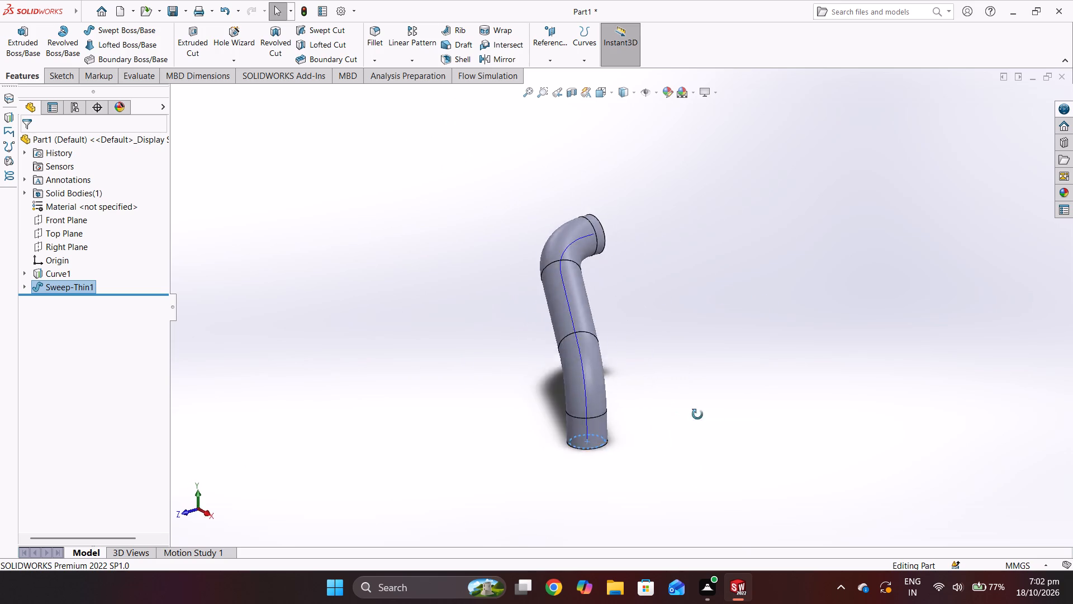
middle_click_drag(697, 414, 802, 365)
middle_click_drag(541, 284, 560, 339)
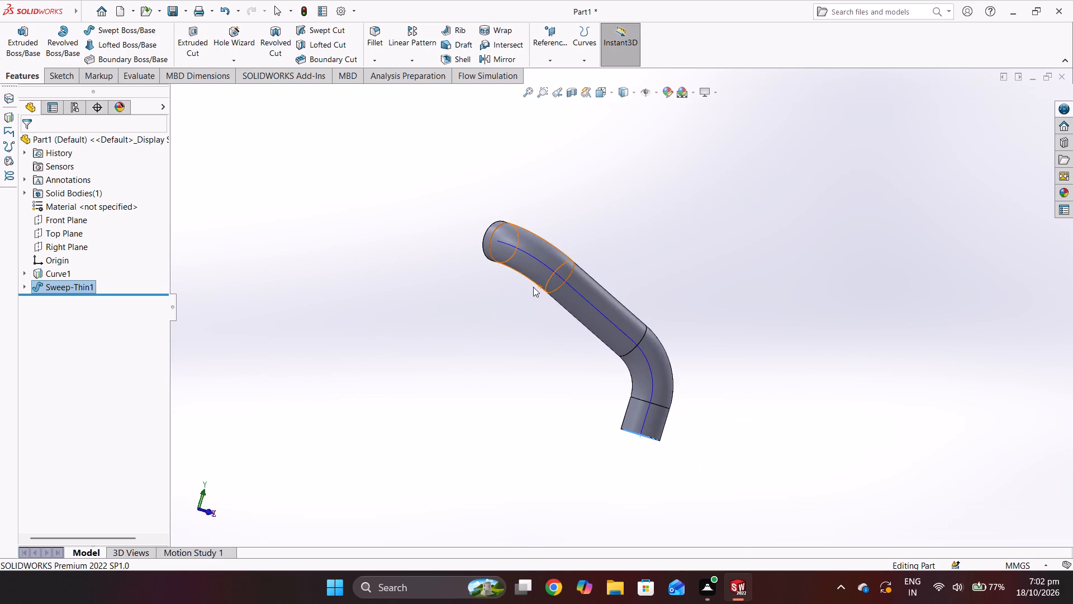
scroll(523, 268, "up", 3)
scroll(523, 268, "down", 5)
scroll(773, 381, "up", 3)
scroll(799, 445, "down", 2)
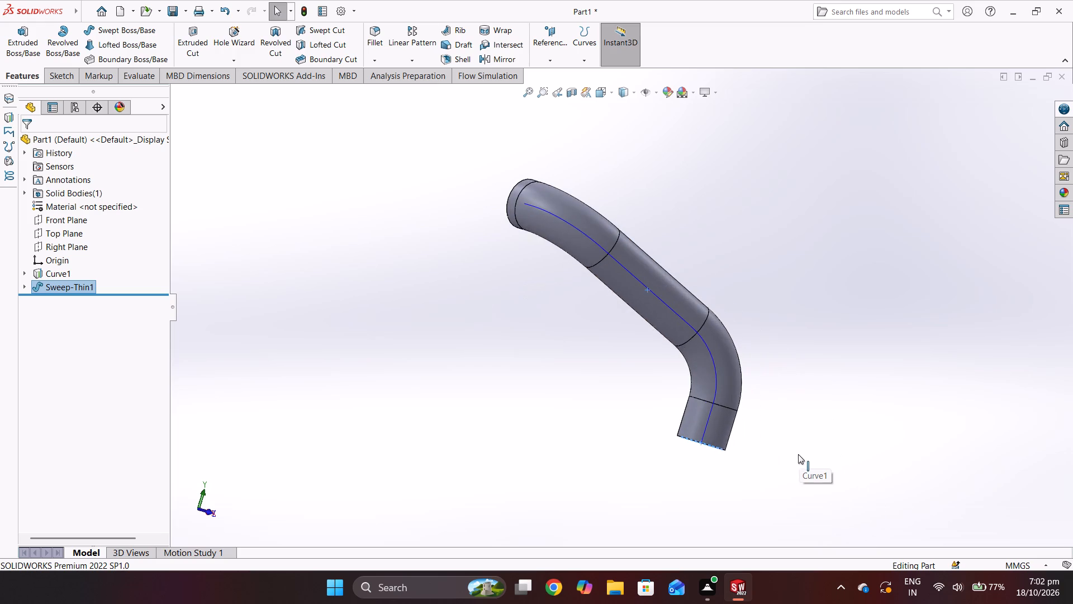
scroll(798, 454, "down", 1)
scroll(510, 96, "down", 2)
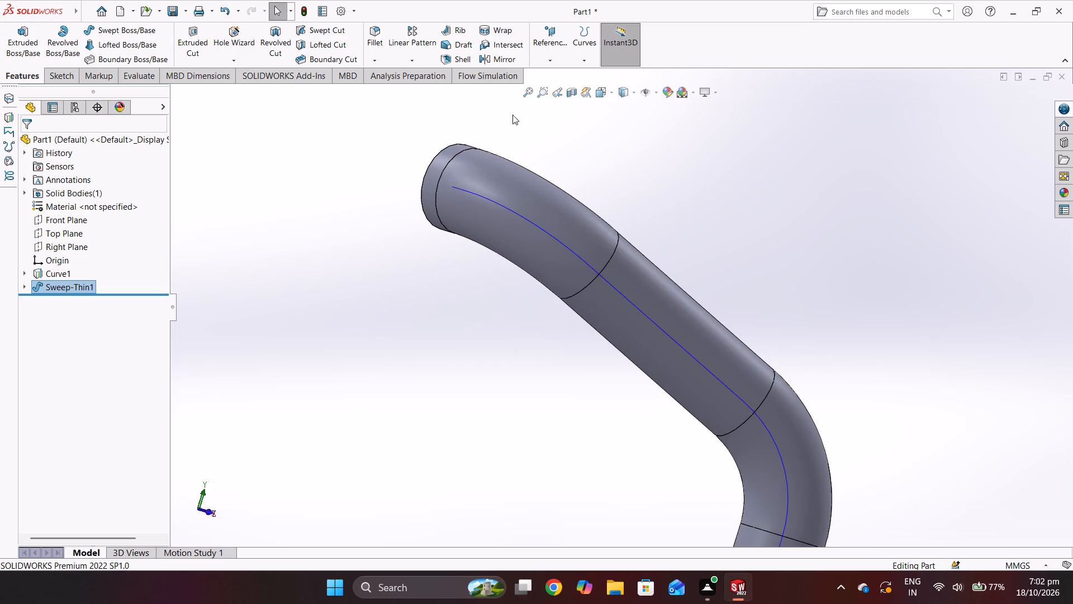
scroll(519, 122, "up", 1)
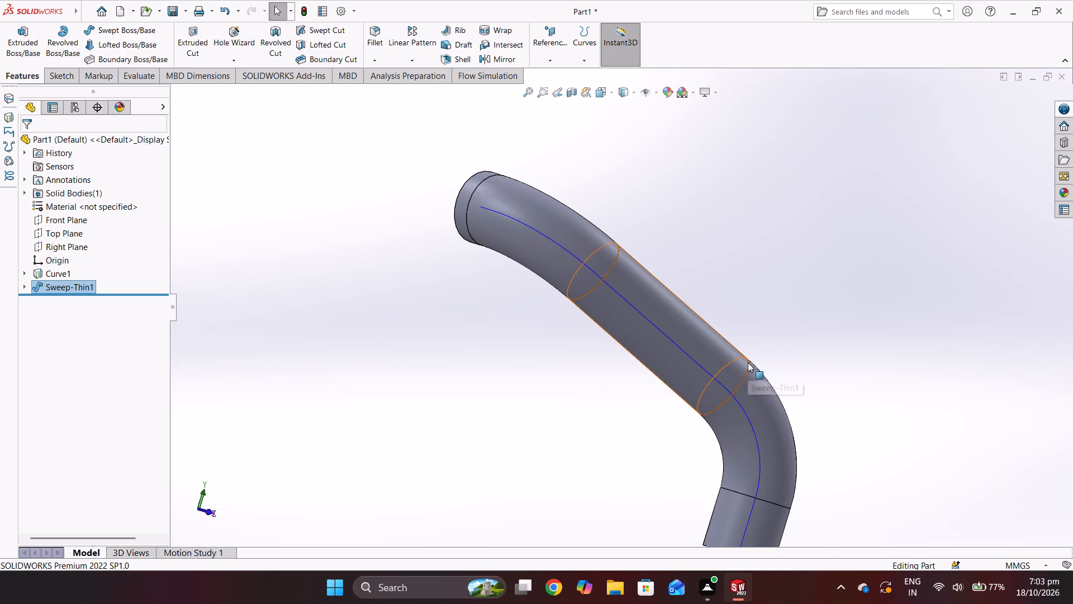
scroll(854, 489, "down", 1)
middle_click_drag(856, 523, 845, 407)
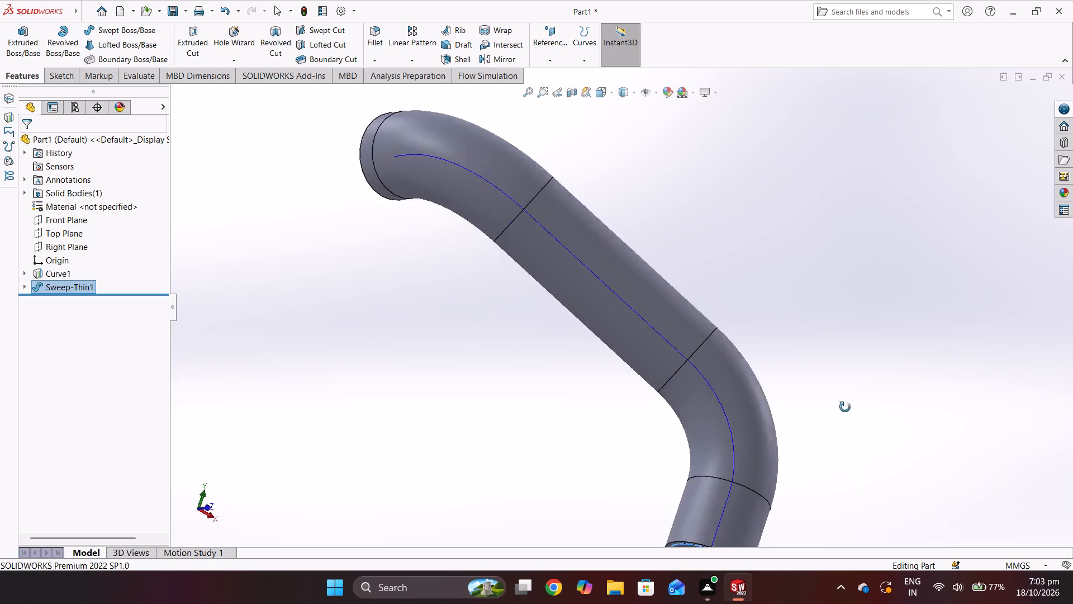
middle_click_drag(845, 407, 834, 249)
Sketch a circle centred on the origin on the pipe's annular end face and set its radius to 15 mm.
scroll(835, 268, "up", 1)
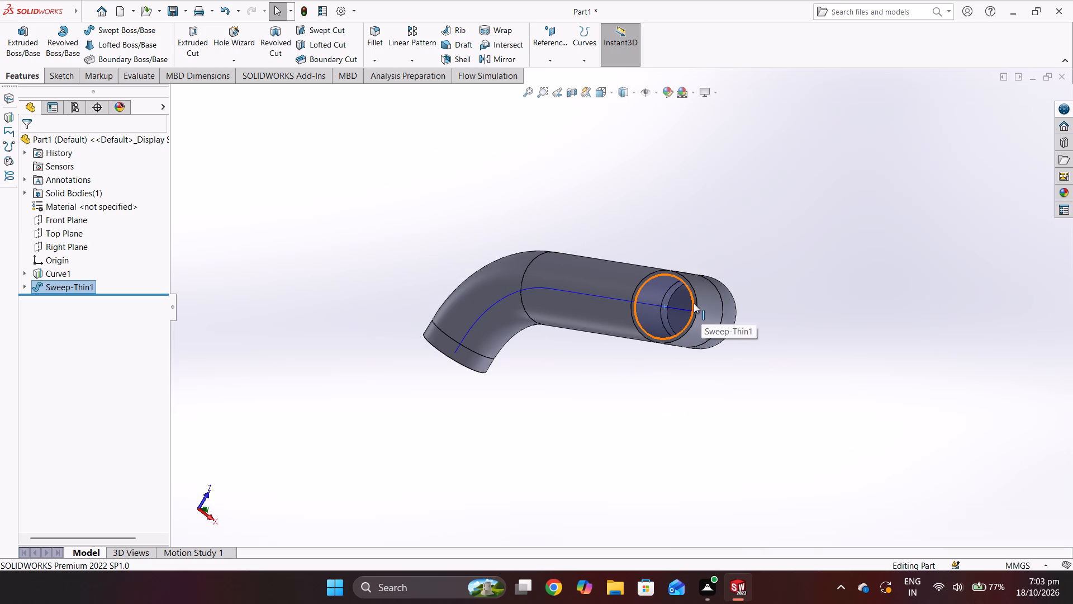
scroll(694, 301, "down", 6)
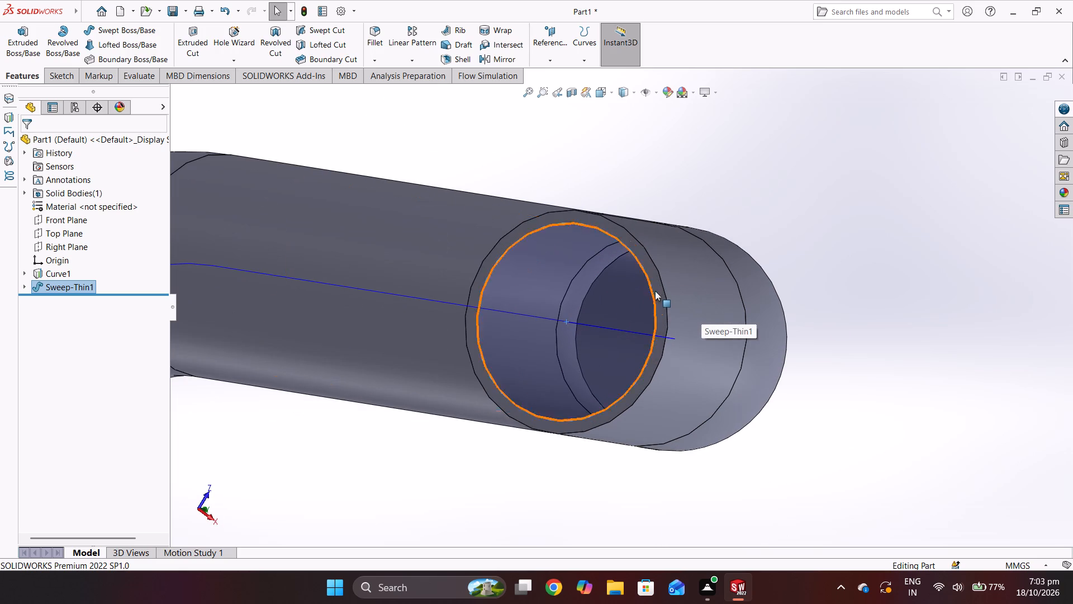
right_click(657, 288)
left_click(683, 271)
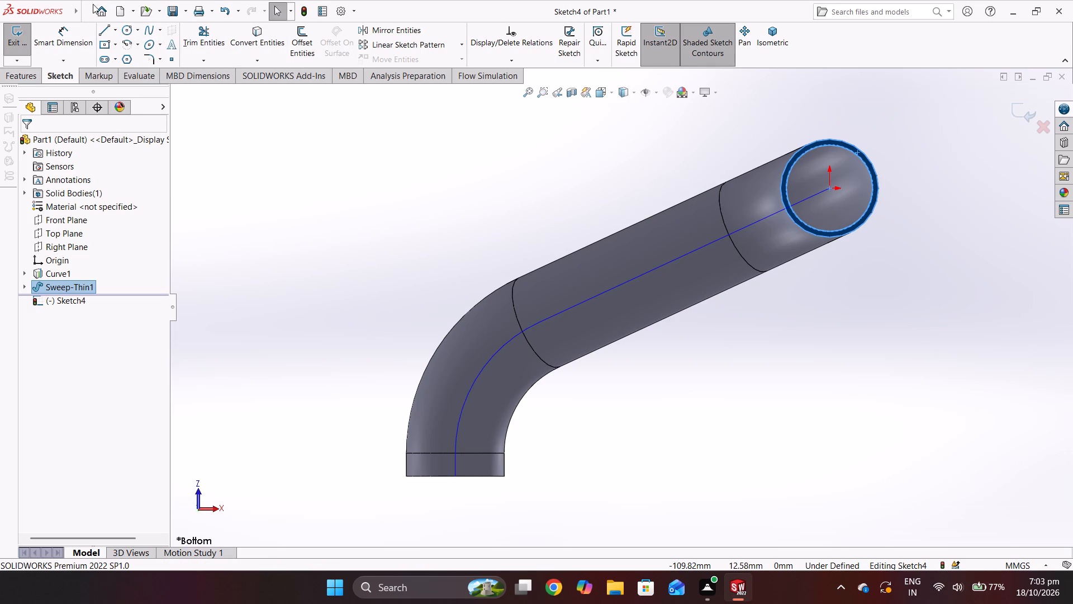
left_click(126, 30)
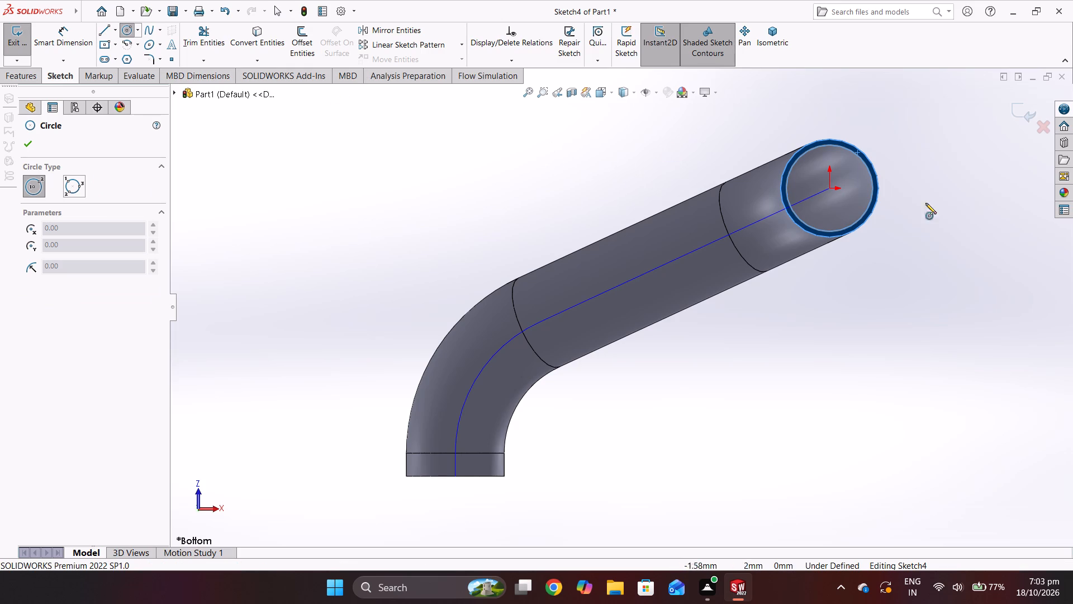
left_click(830, 189)
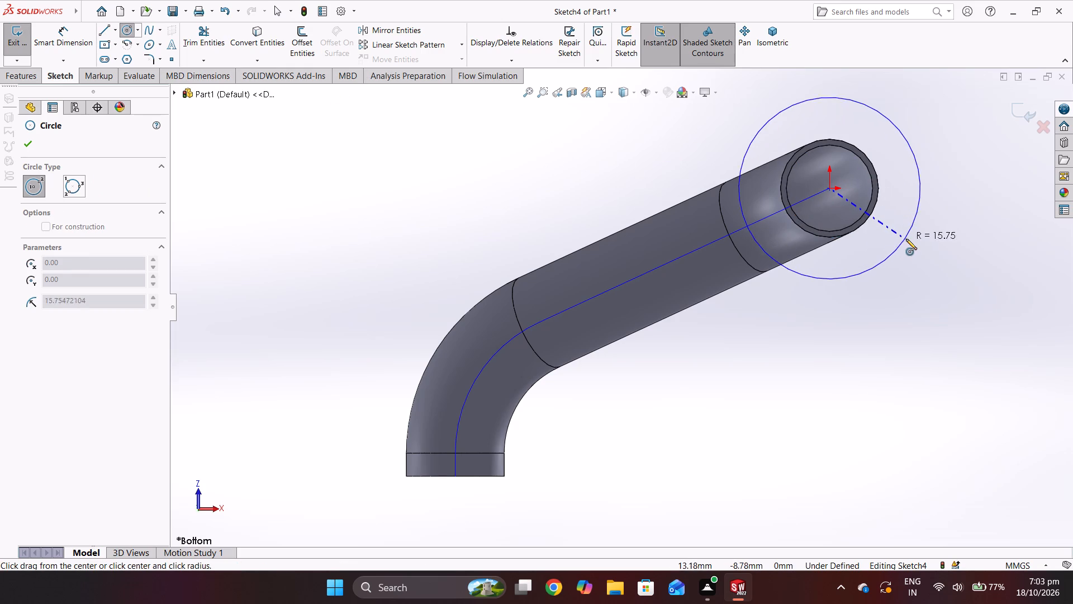
left_click(905, 238)
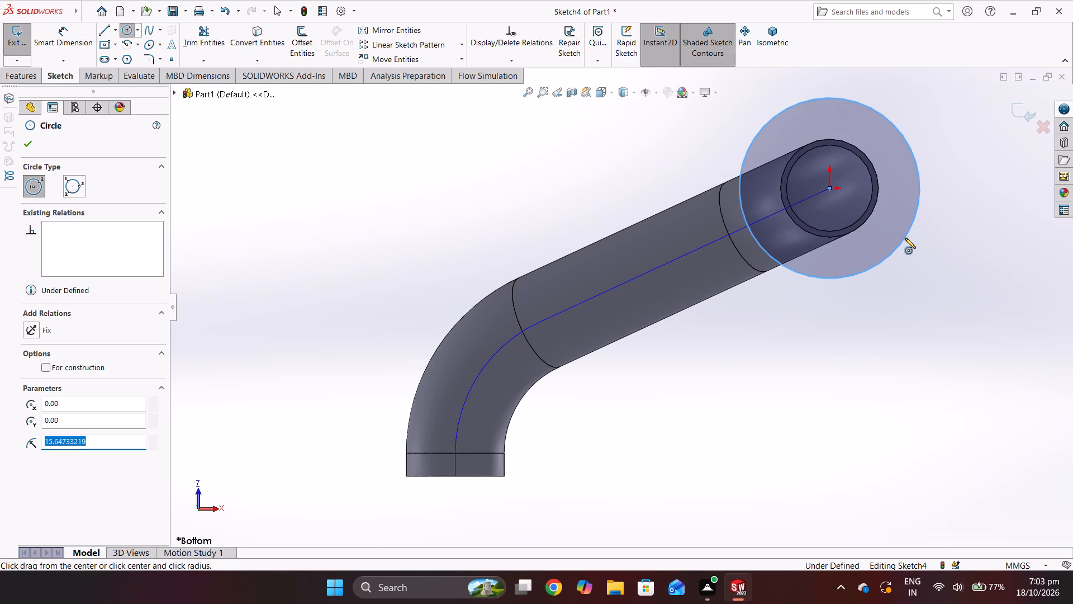
type("15")
key("Return")
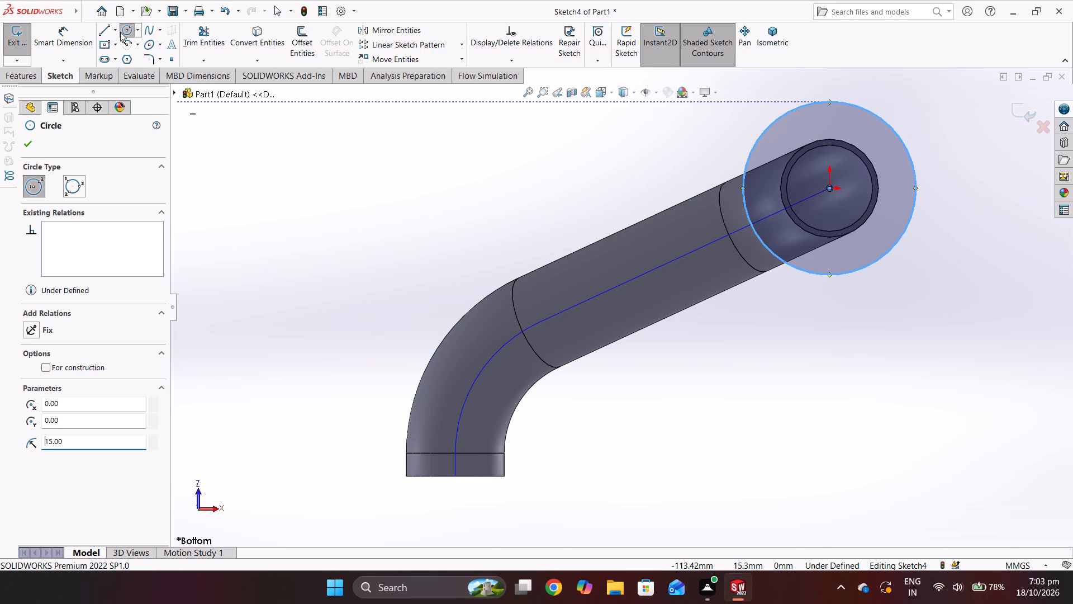
left_click(27, 145)
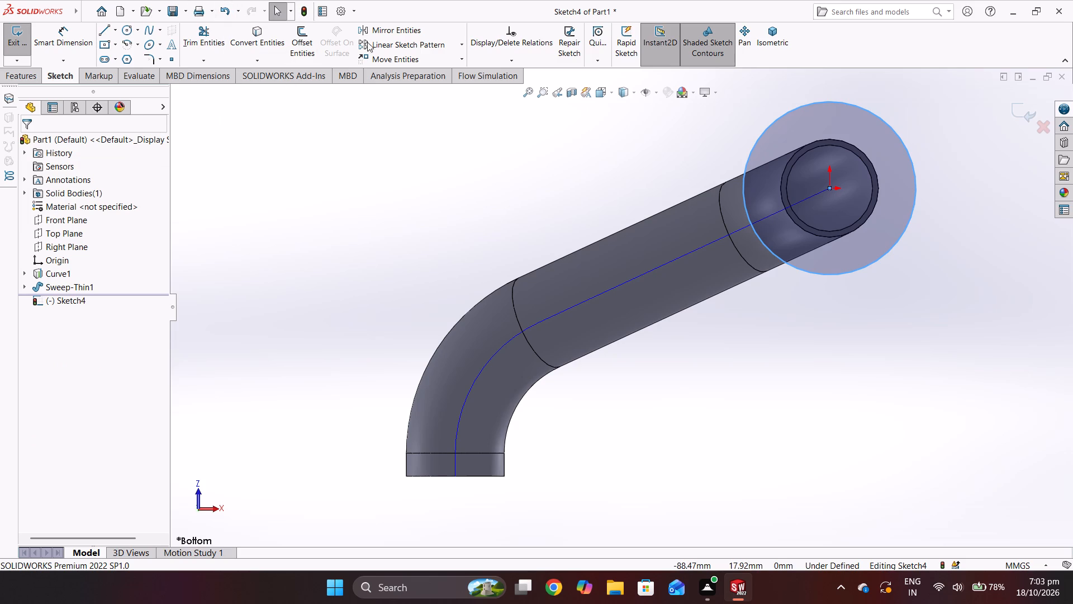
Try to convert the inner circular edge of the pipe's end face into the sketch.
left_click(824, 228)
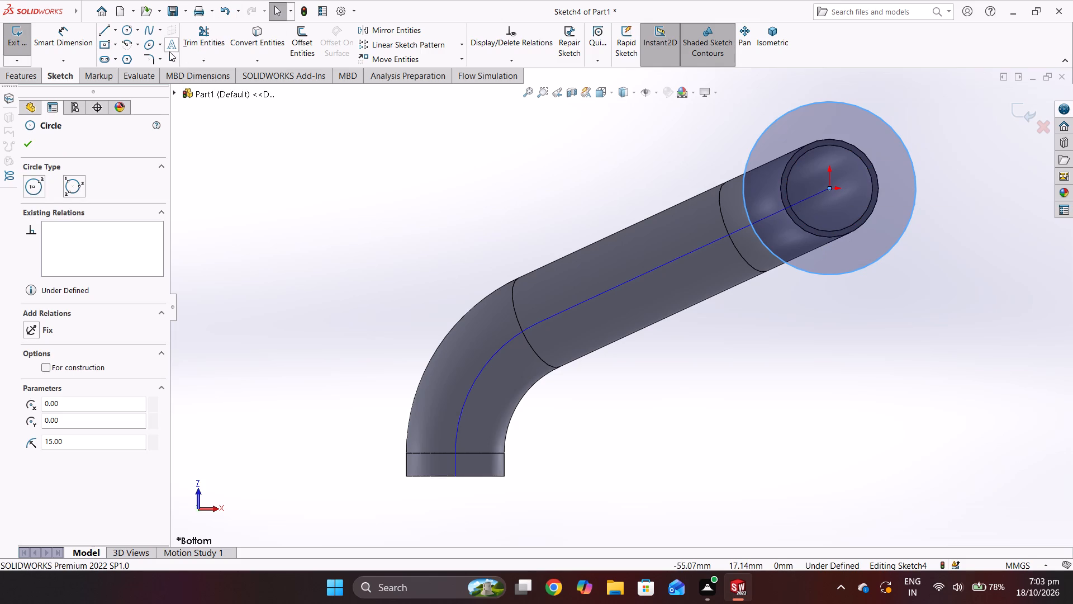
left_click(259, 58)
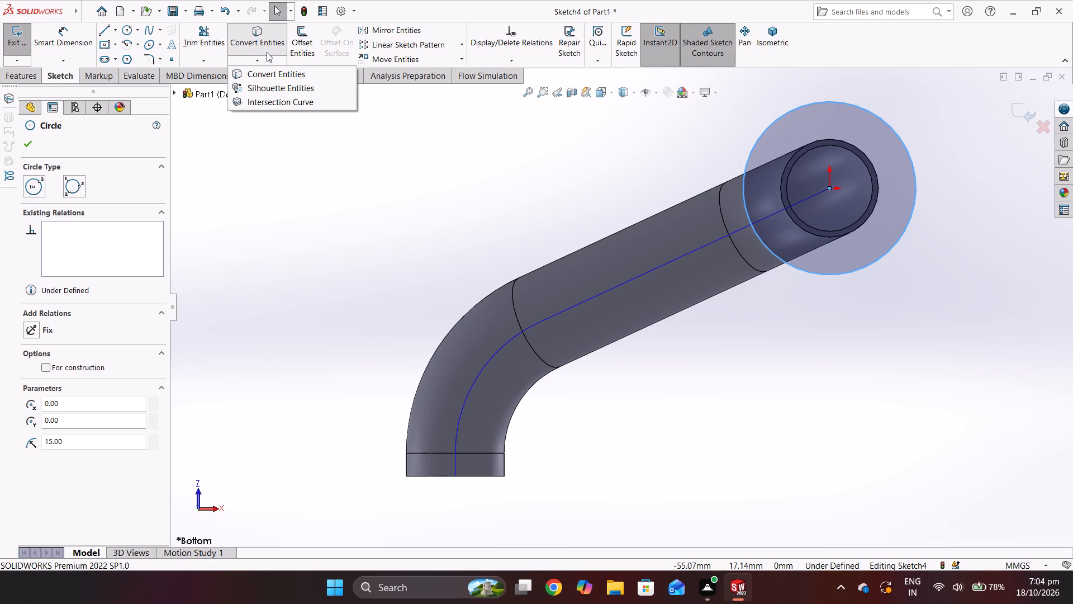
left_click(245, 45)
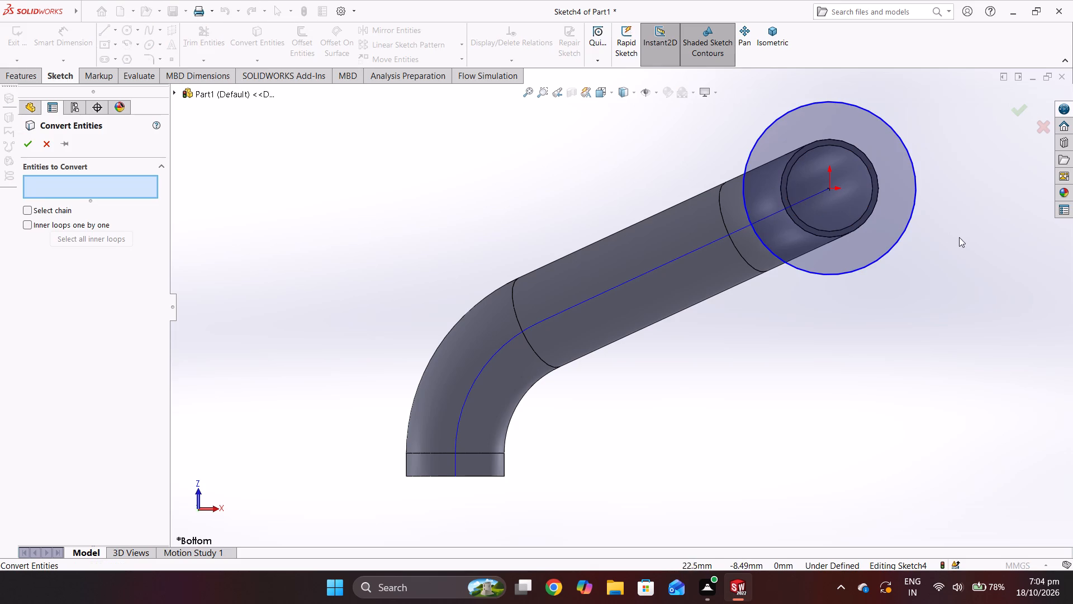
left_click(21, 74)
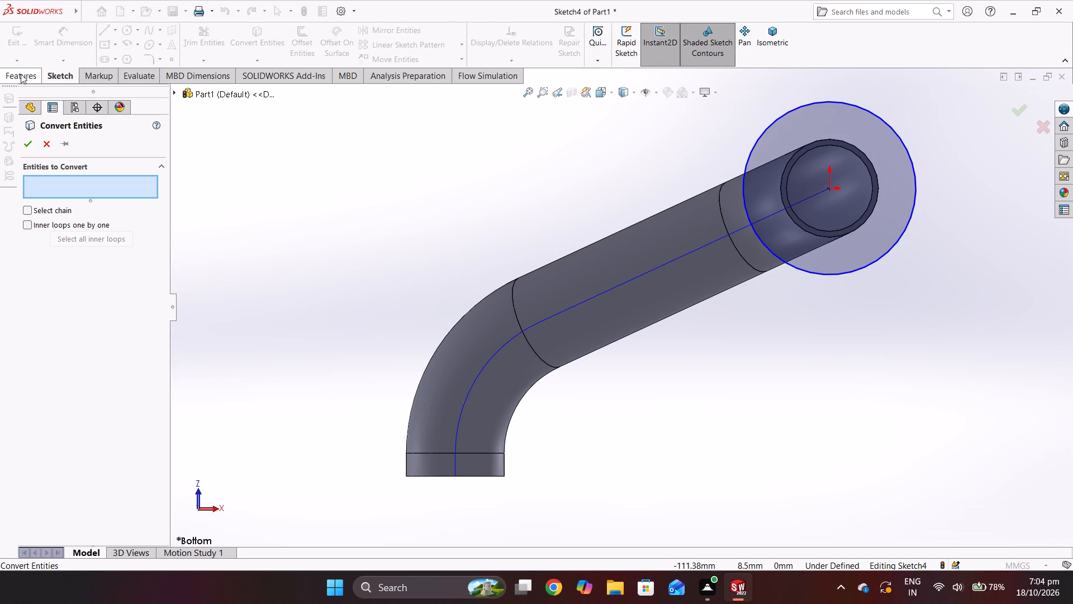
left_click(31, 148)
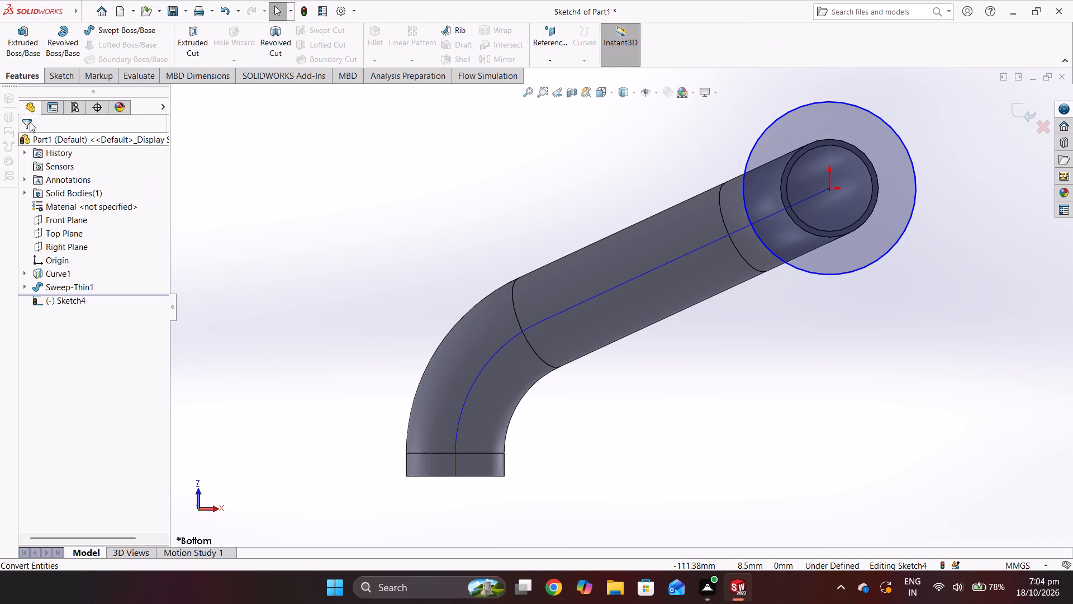
Start a Boss-Extrude of the 15 mm radius circle with a blind depth of 3 mm.
left_click(18, 43)
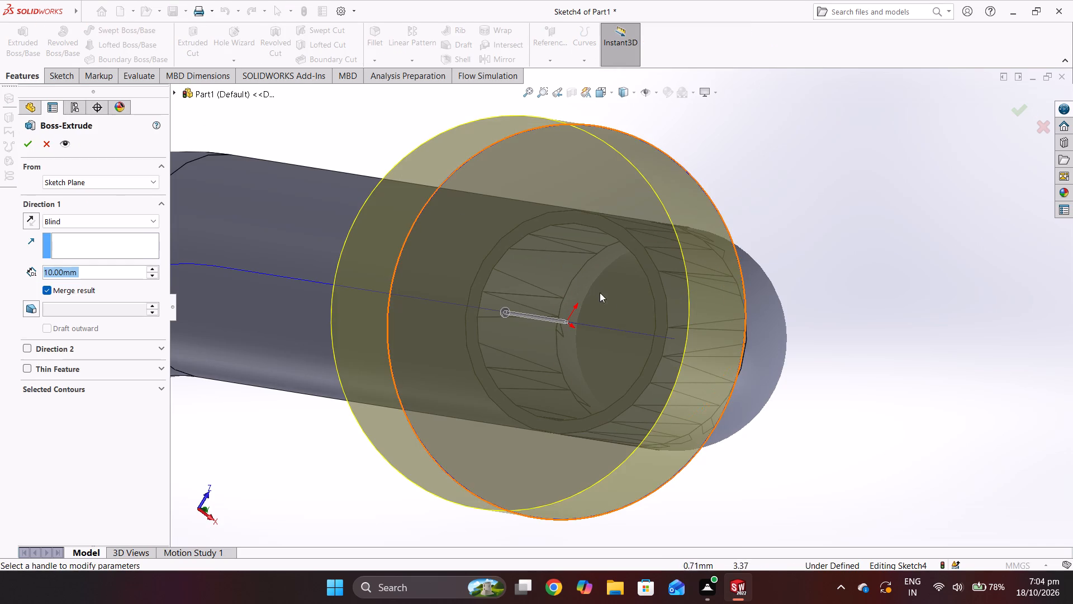
scroll(696, 357, "down", 1)
middle_click_drag(695, 359, 803, 396)
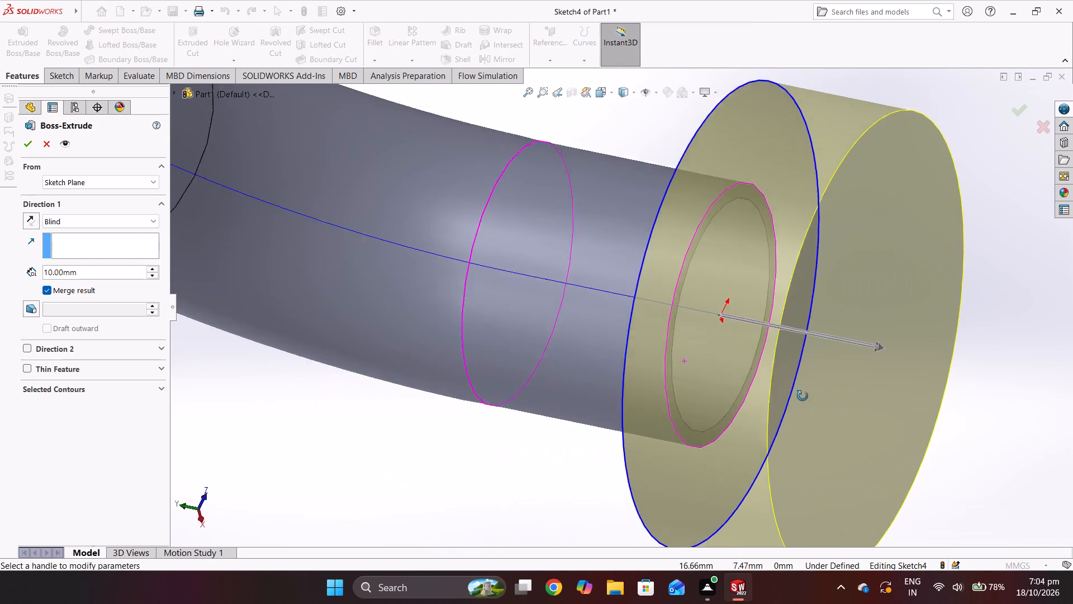
middle_click_drag(803, 396, 765, 385)
scroll(765, 385, "down", 2)
scroll(765, 385, "up", 6)
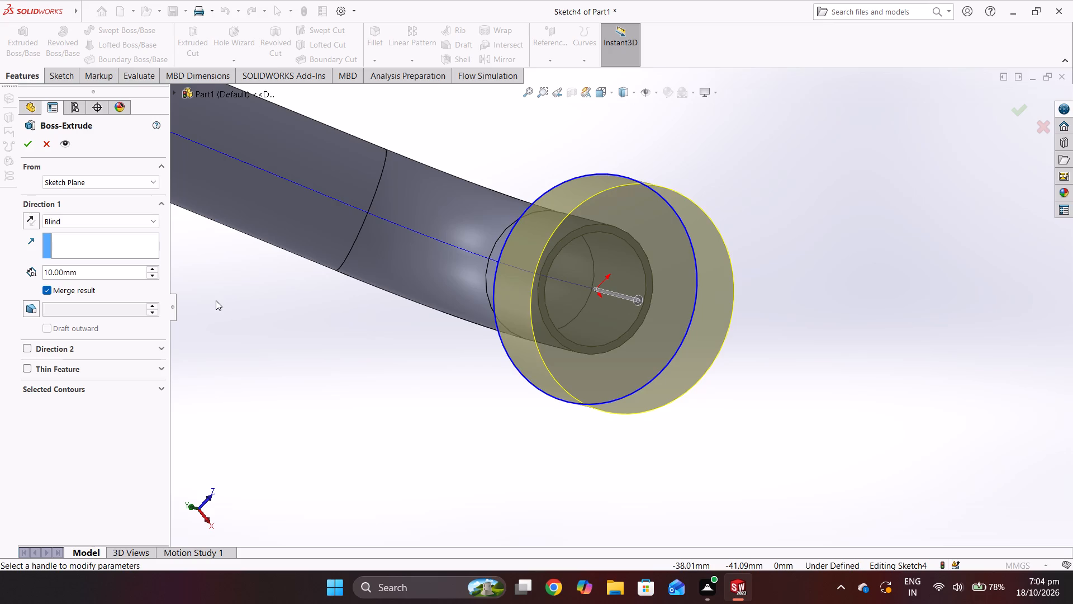
left_click(80, 270)
left_click(80, 270)
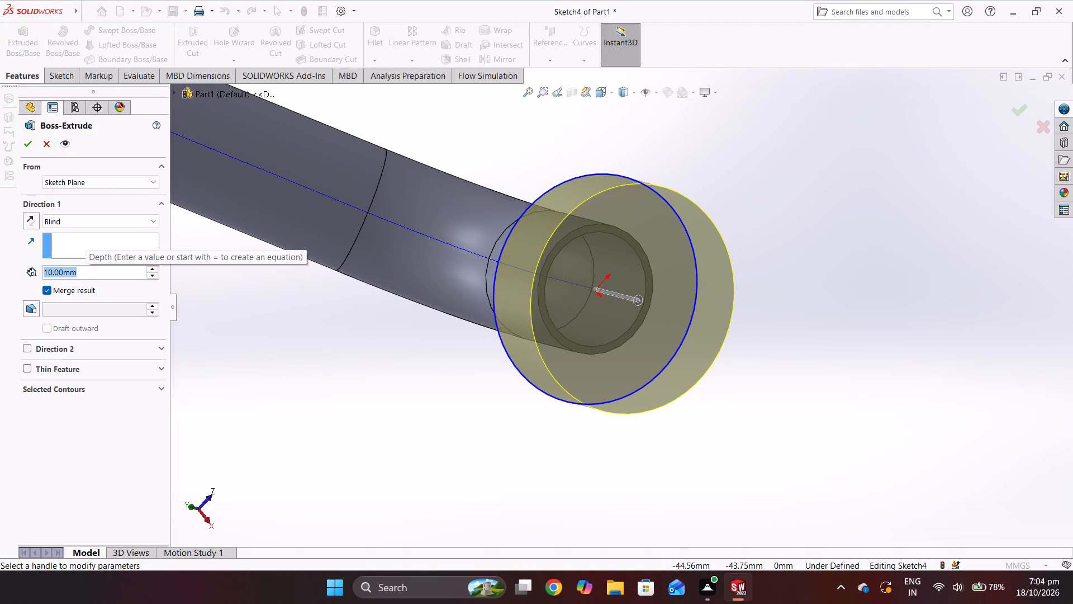
key("3")
key("Return")
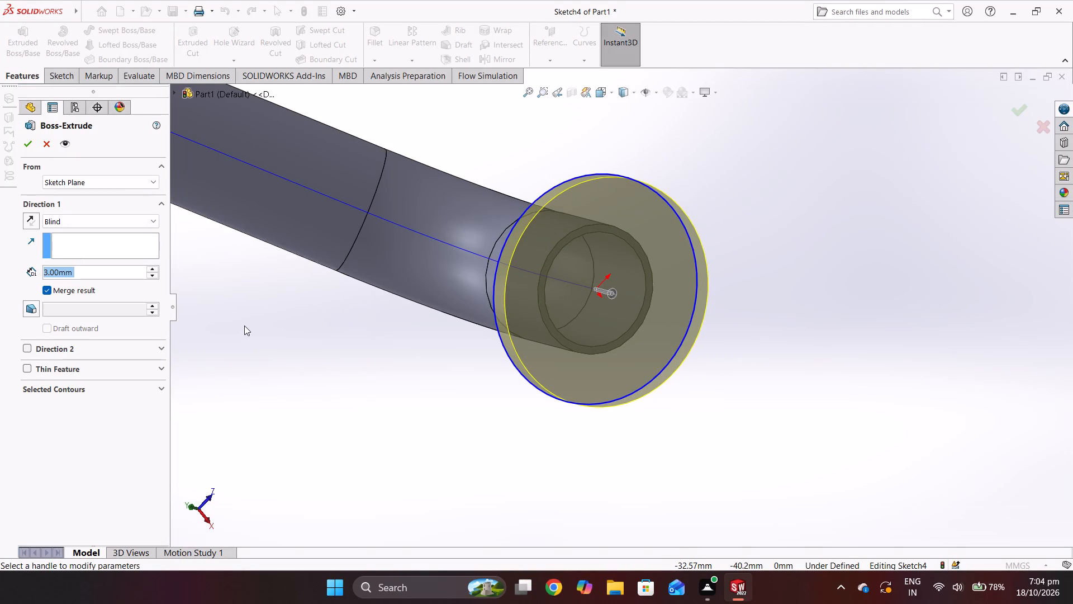
Reverse the flange extrusion so it runs from the end face back along the pipe.
middle_click_drag(242, 323, 321, 413)
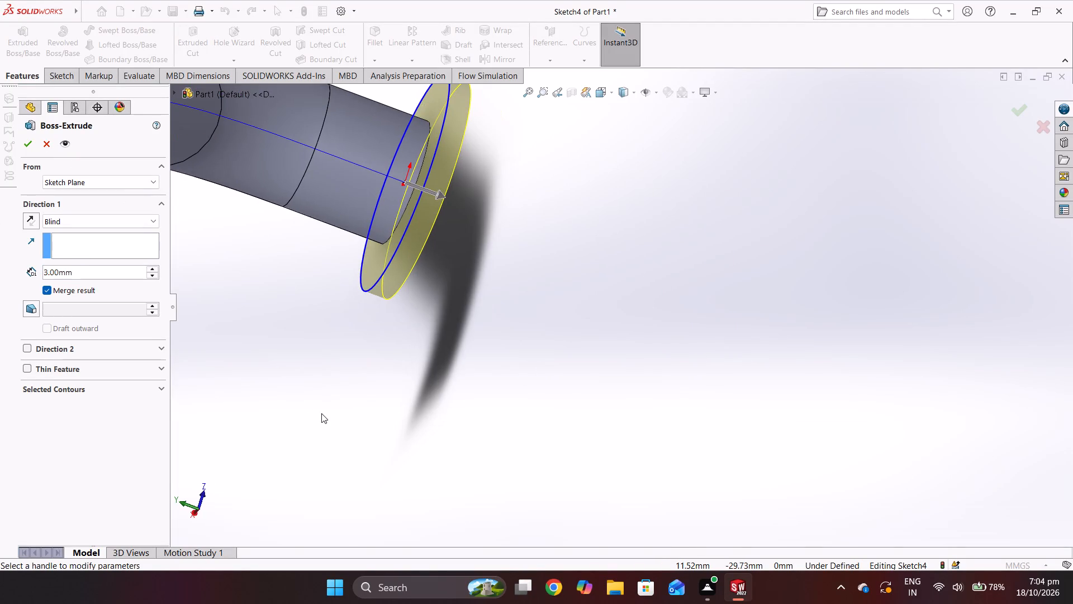
middle_click(321, 413)
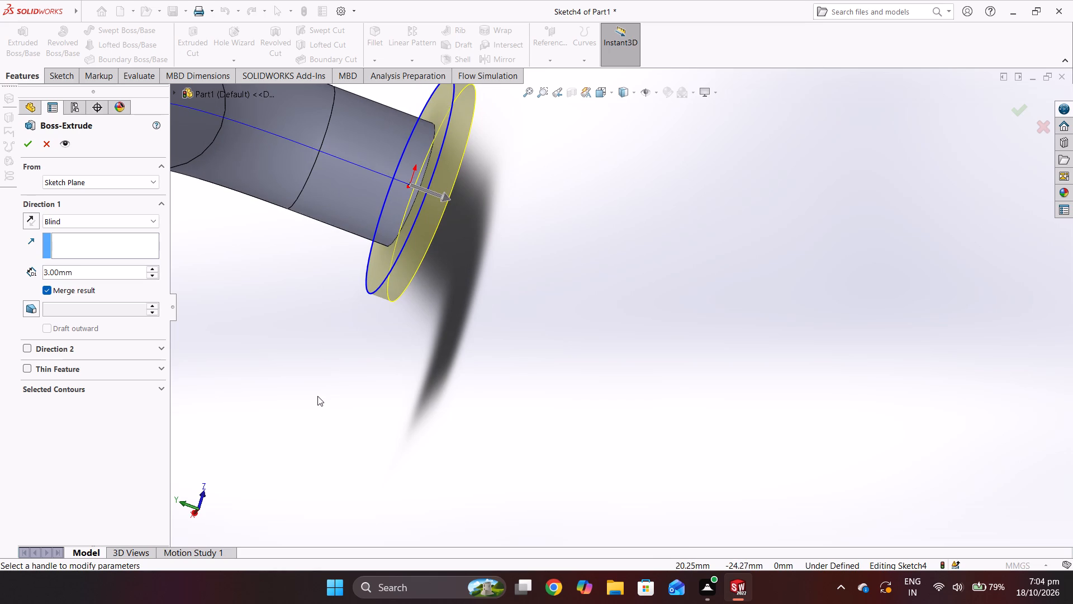
middle_click_drag(298, 354, 279, 354)
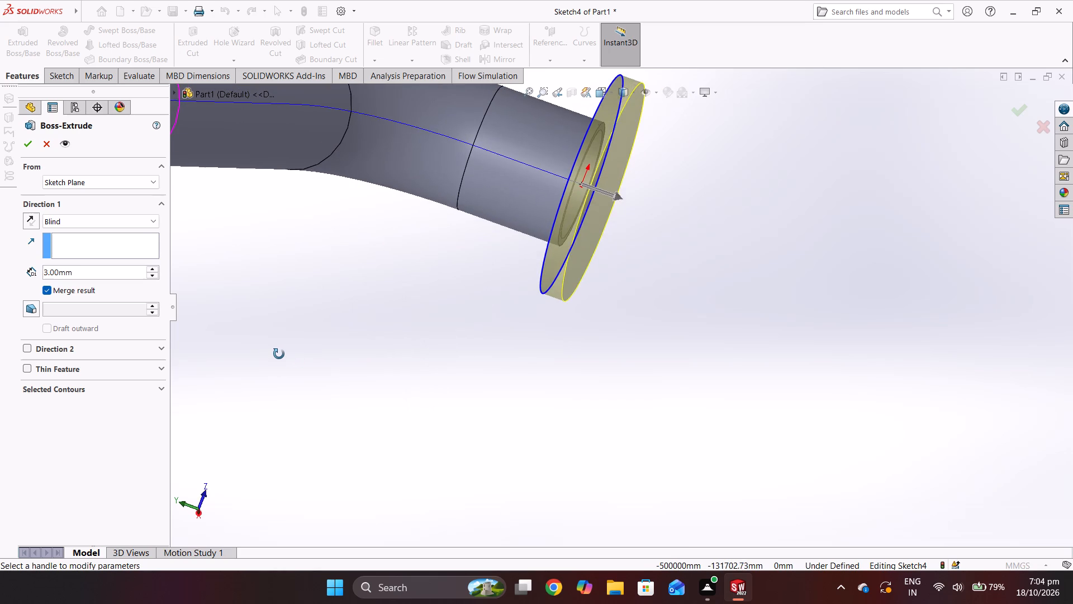
middle_click_drag(279, 354, 283, 359)
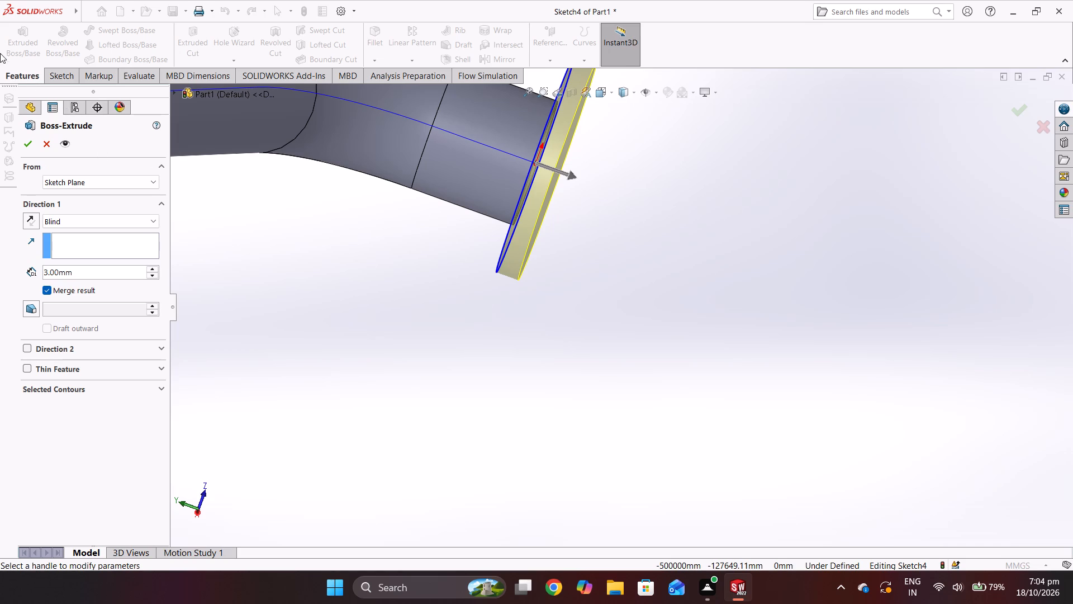
left_click(31, 219)
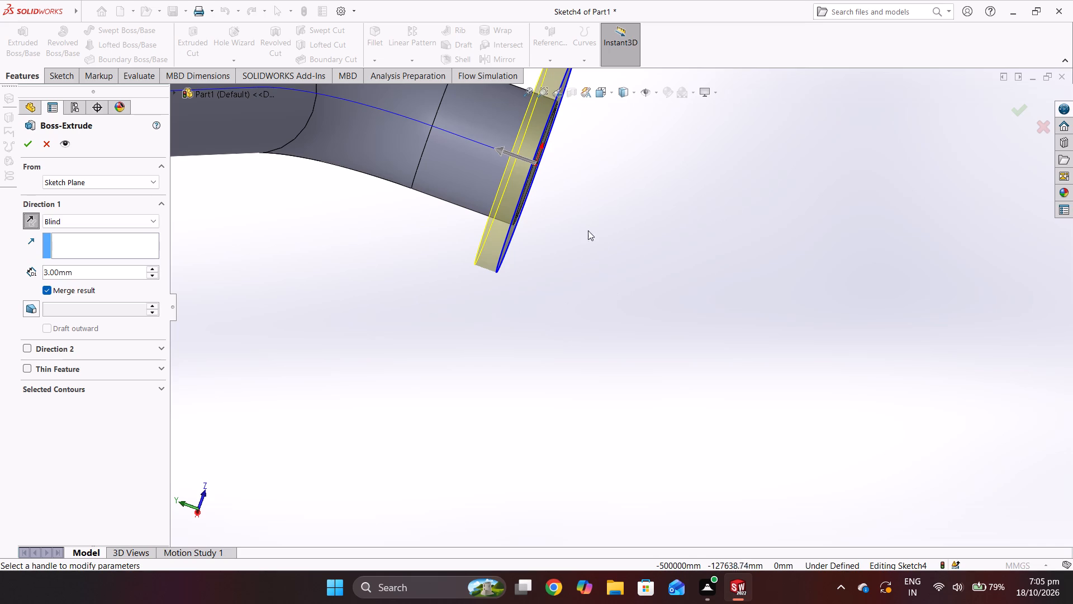
Examine the reversed flange preview around the pipe's open end, including how it covers the bore.
middle_click_drag(574, 225, 383, 342)
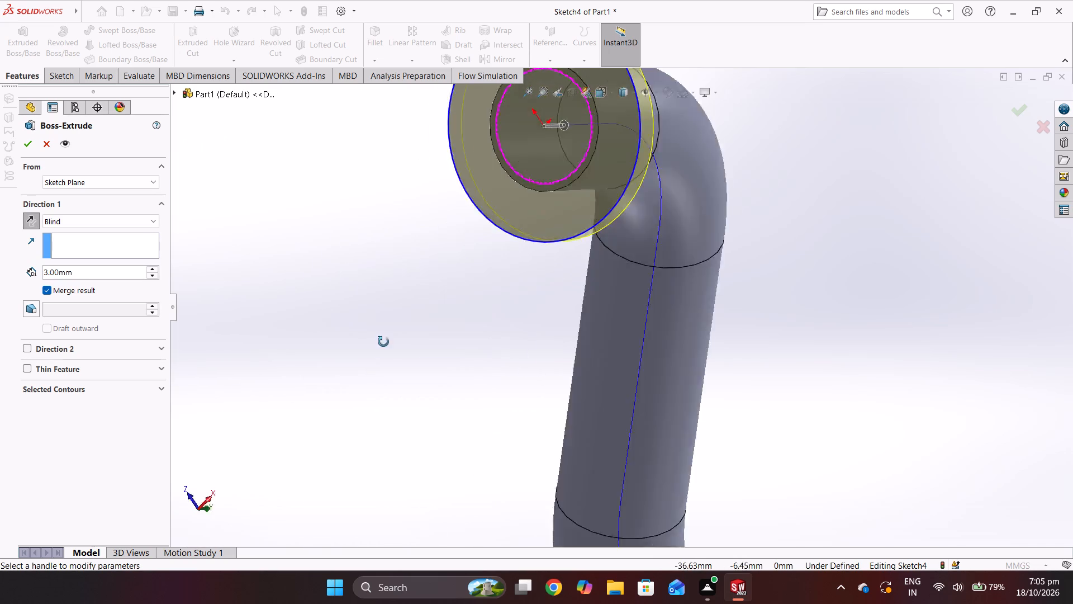
middle_click_drag(383, 342, 246, 283)
scroll(528, 149, "up", 2)
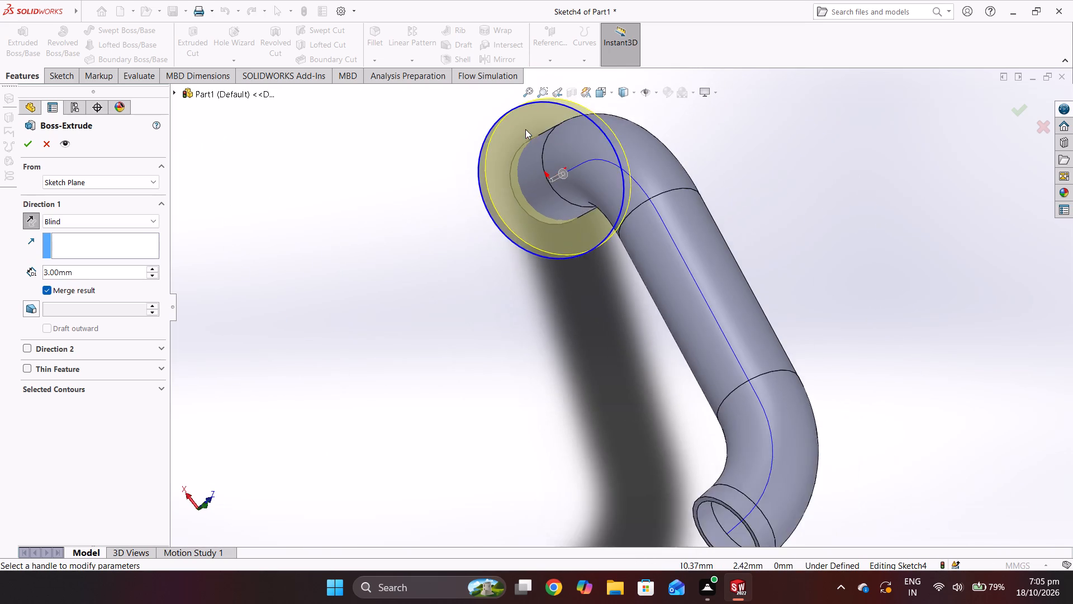
scroll(525, 129, "down", 4)
middle_click_drag(568, 227, 721, 185)
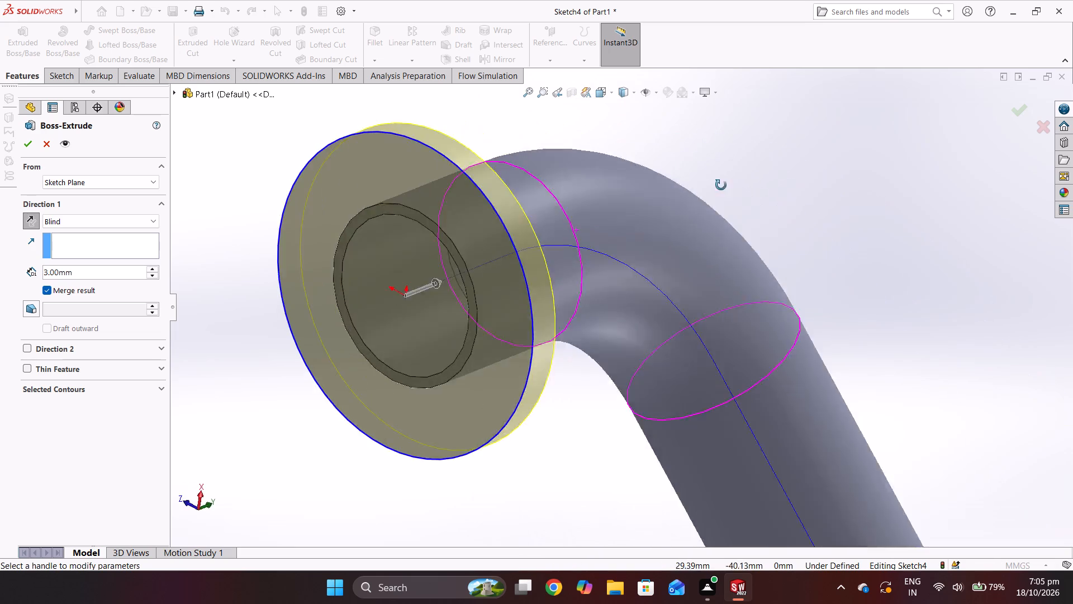
middle_click_drag(721, 185, 748, 175)
middle_click_drag(686, 209, 690, 167)
right_click(614, 182)
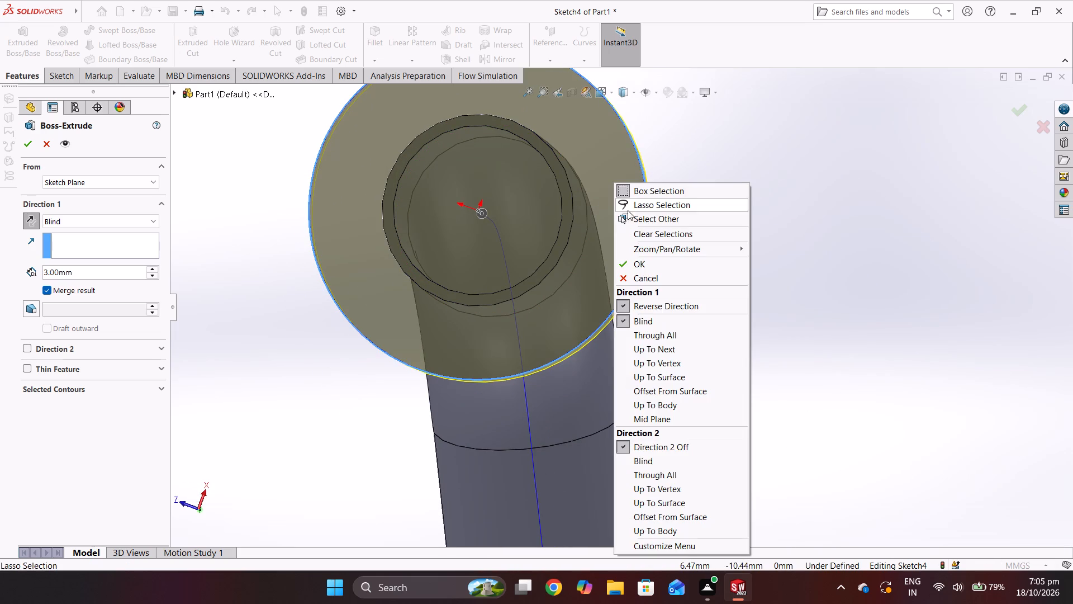
left_click(577, 161)
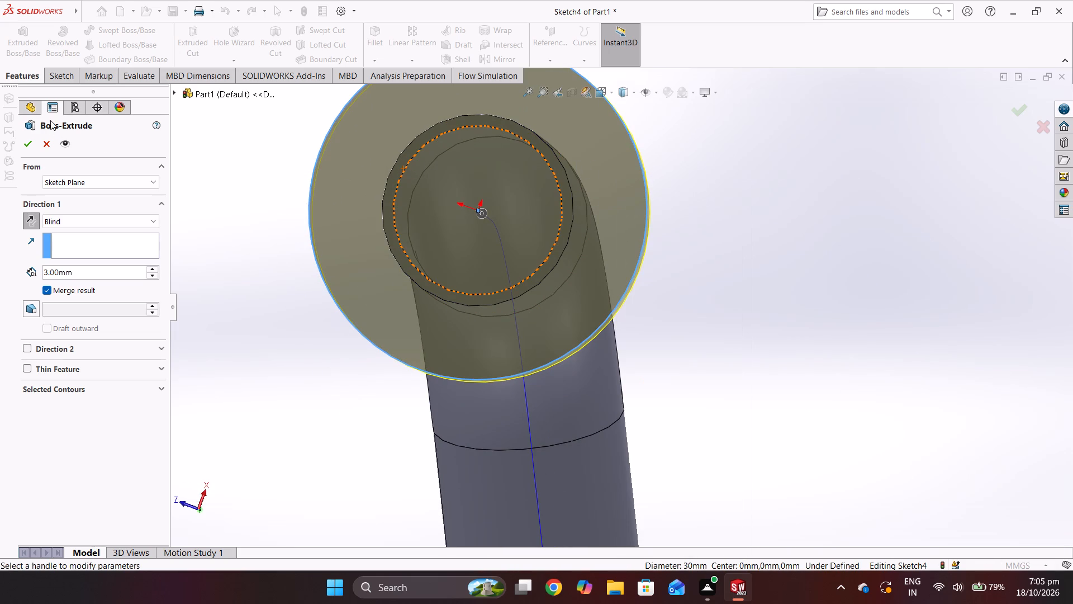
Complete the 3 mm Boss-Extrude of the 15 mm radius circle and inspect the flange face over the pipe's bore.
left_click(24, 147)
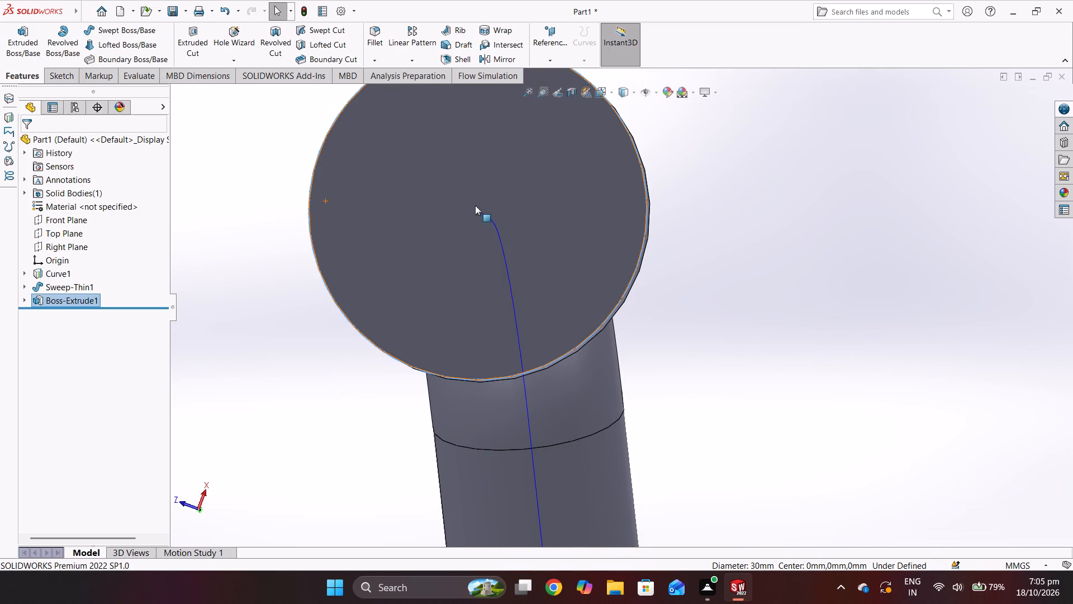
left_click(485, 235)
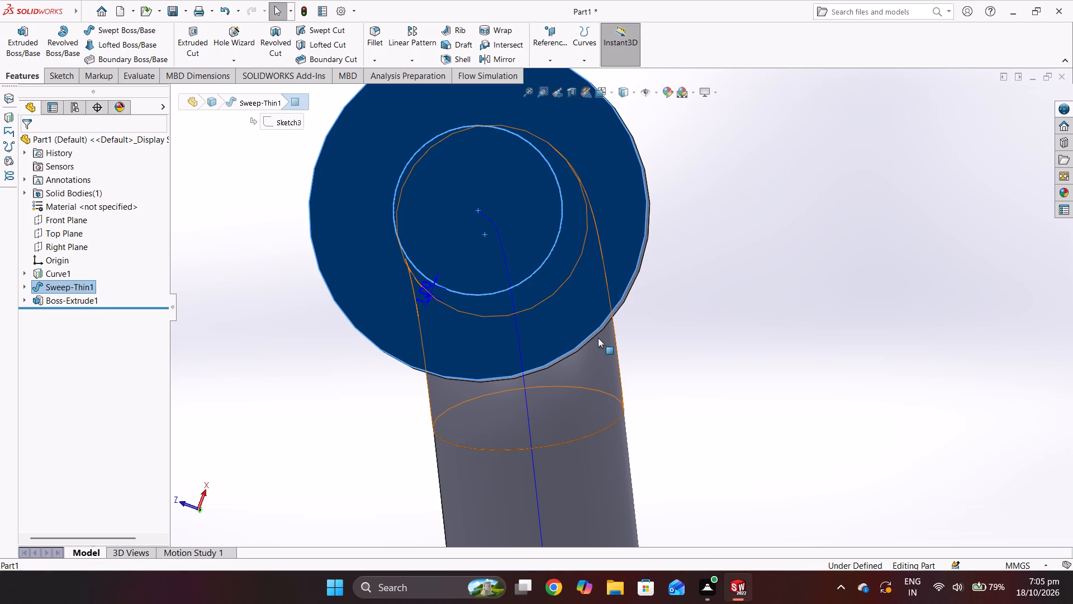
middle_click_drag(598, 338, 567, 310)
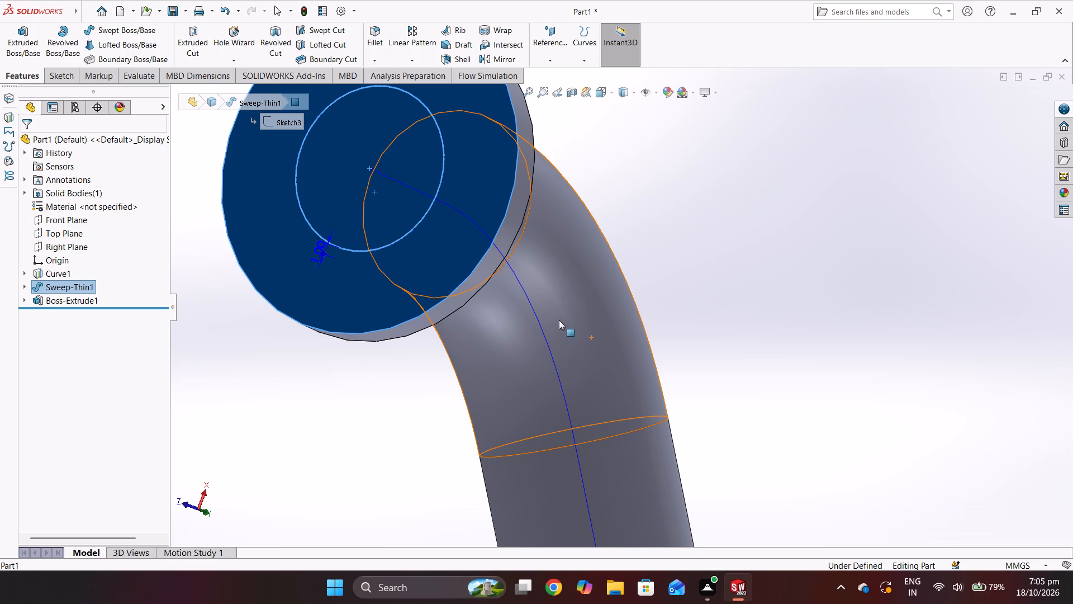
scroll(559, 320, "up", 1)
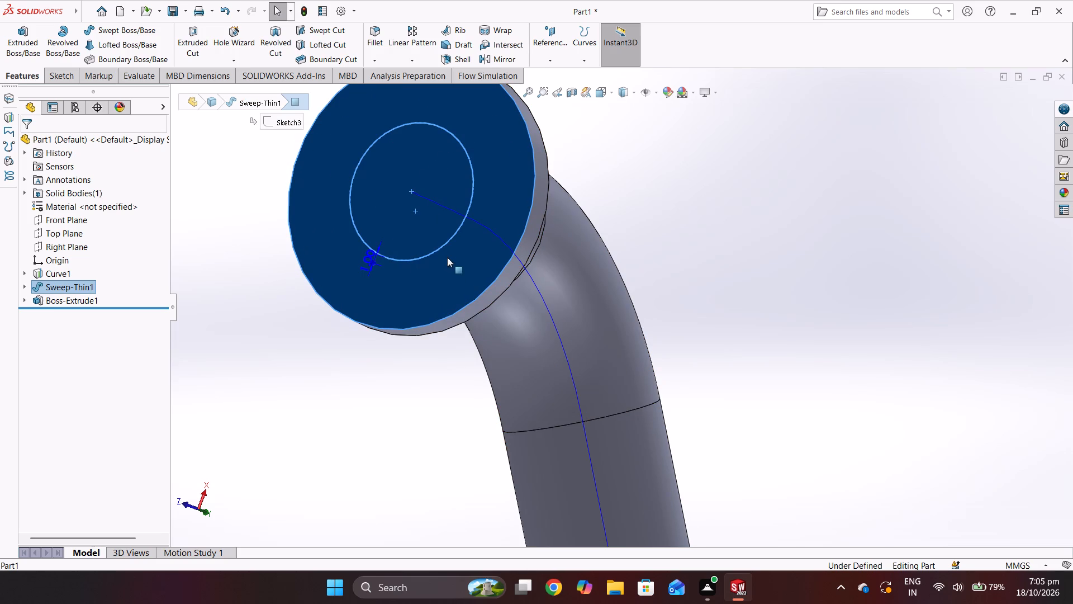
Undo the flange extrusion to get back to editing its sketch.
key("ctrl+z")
Convert the inner circular edge of the pipe's end face into a circle in the flange sketch.
middle_click_drag(929, 217, 929, 226)
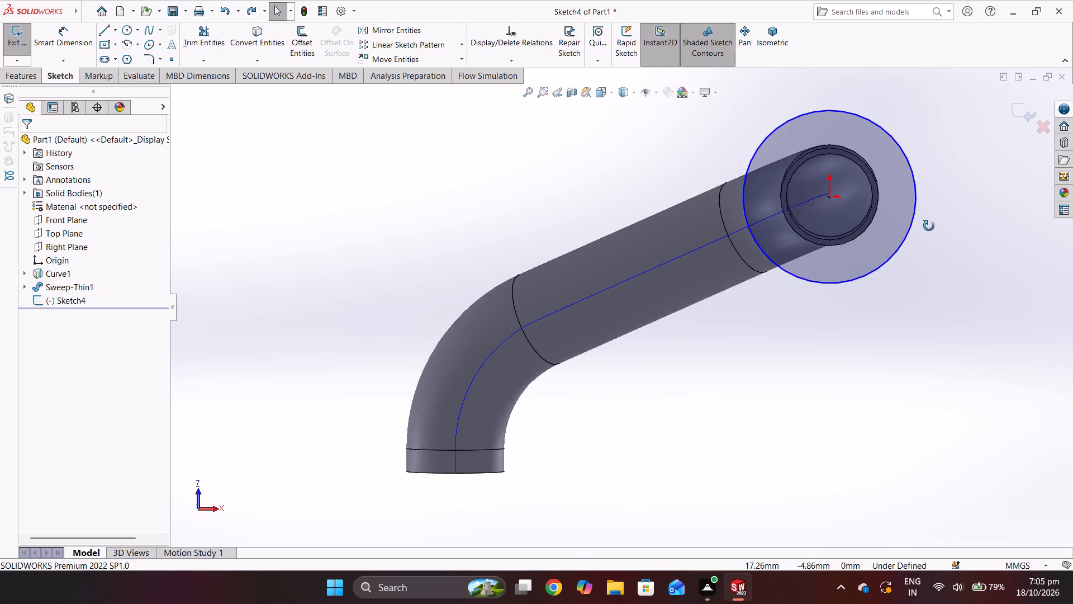
middle_click_drag(929, 226, 887, 266)
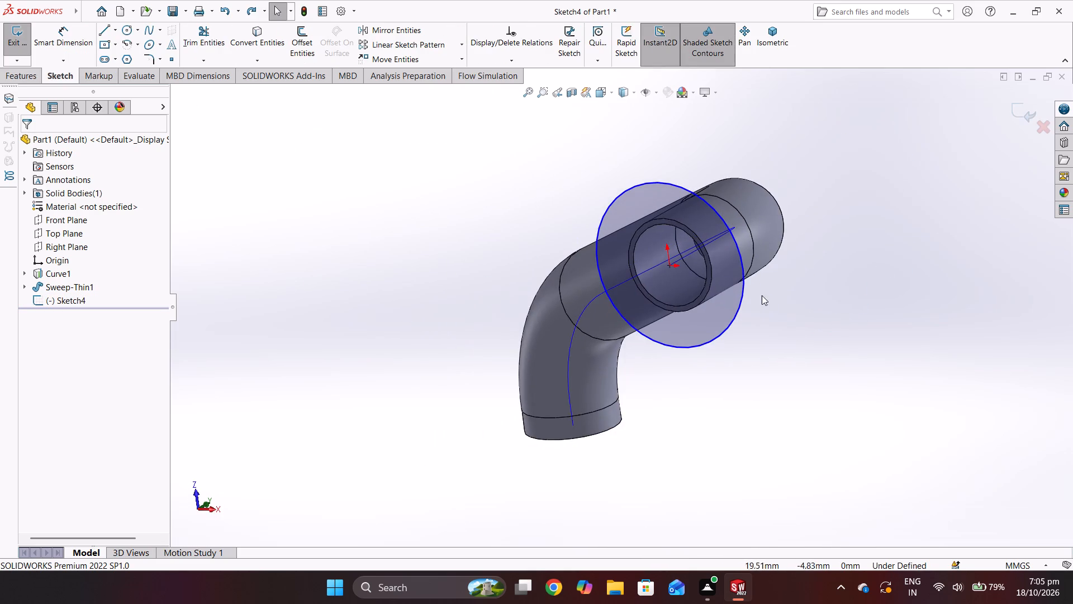
scroll(735, 290, "down", 3)
middle_click_drag(649, 289, 691, 256)
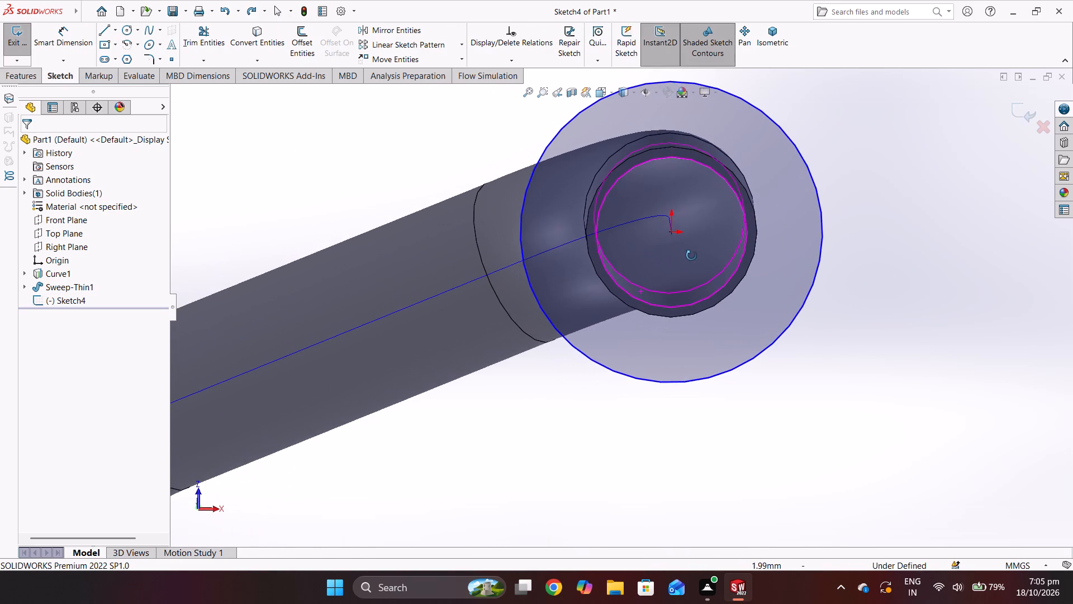
middle_click_drag(691, 256, 691, 254)
left_click(263, 40)
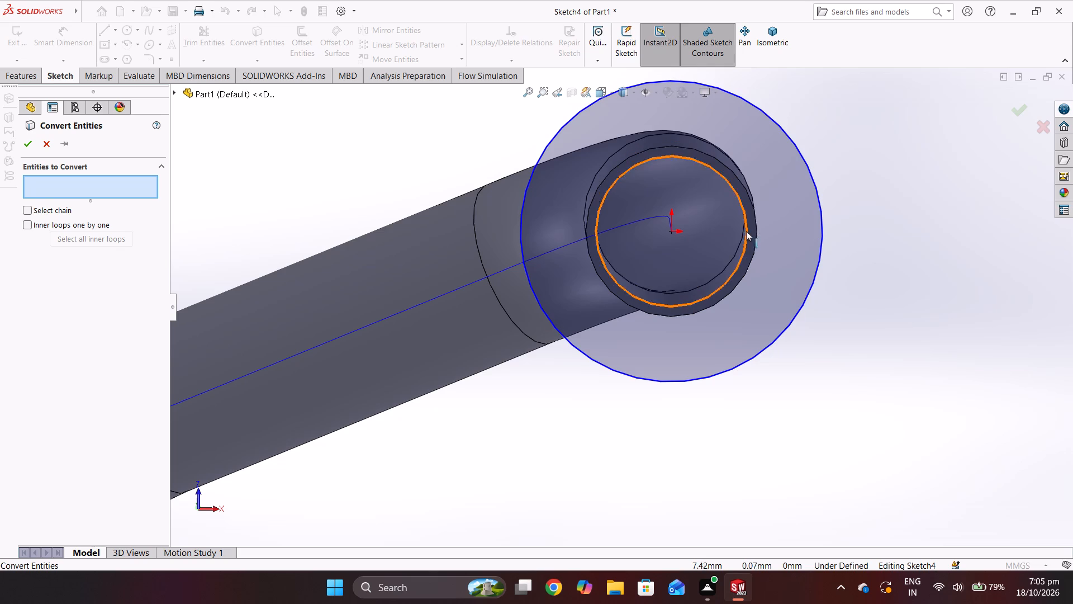
scroll(728, 231, "down", 4)
middle_click_drag(737, 308, 732, 284)
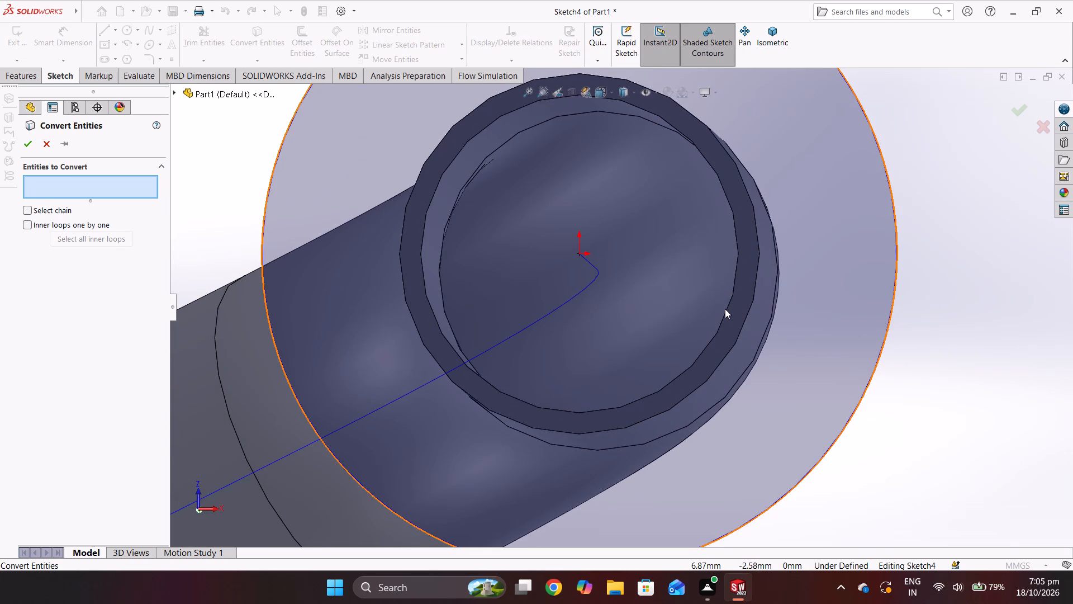
left_click(429, 209)
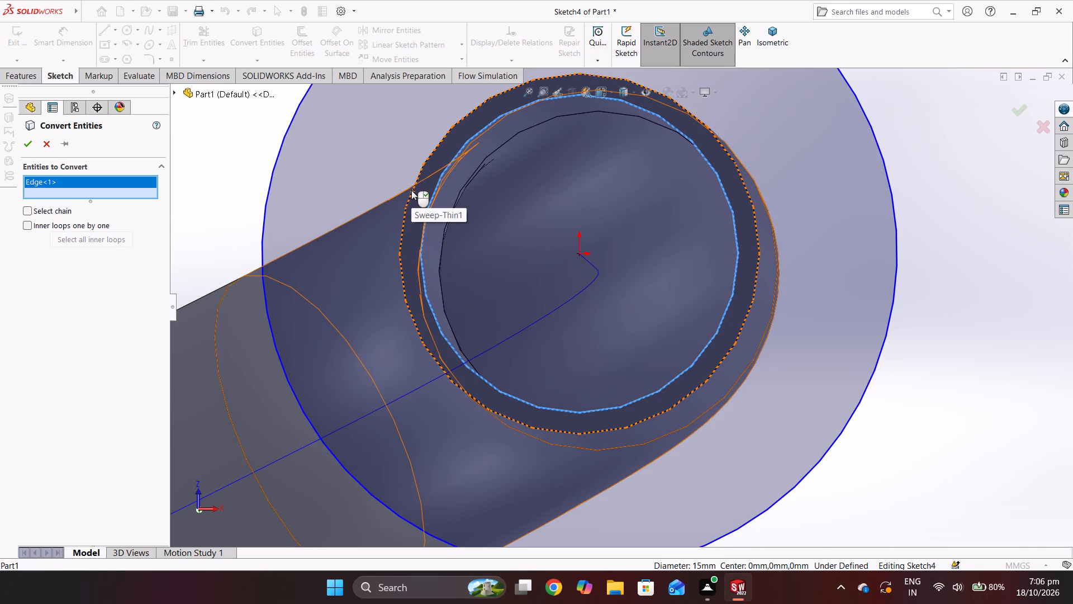
left_click(399, 253)
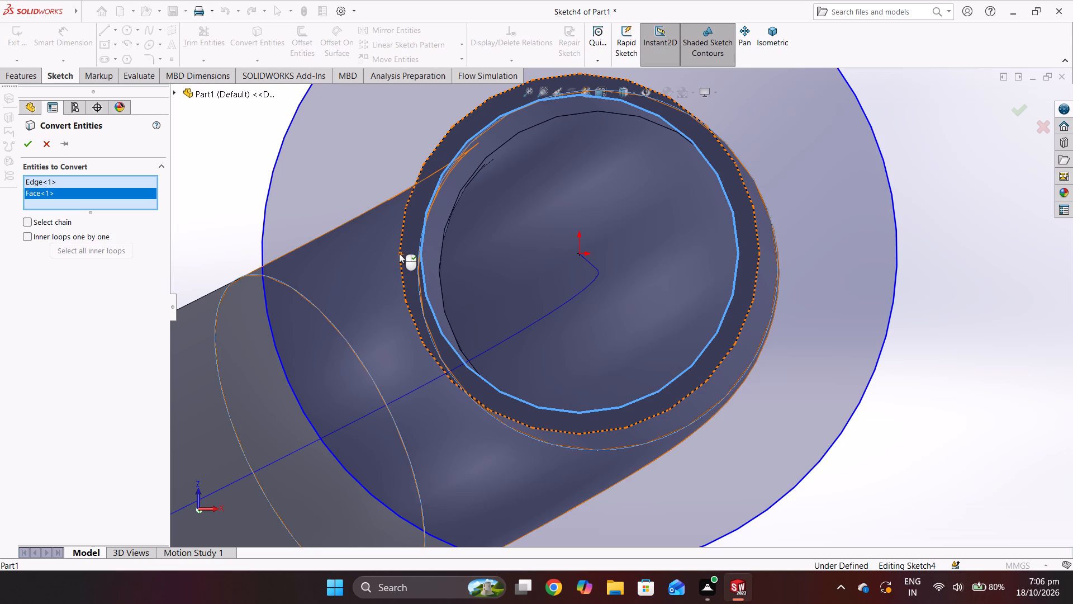
left_click(23, 143)
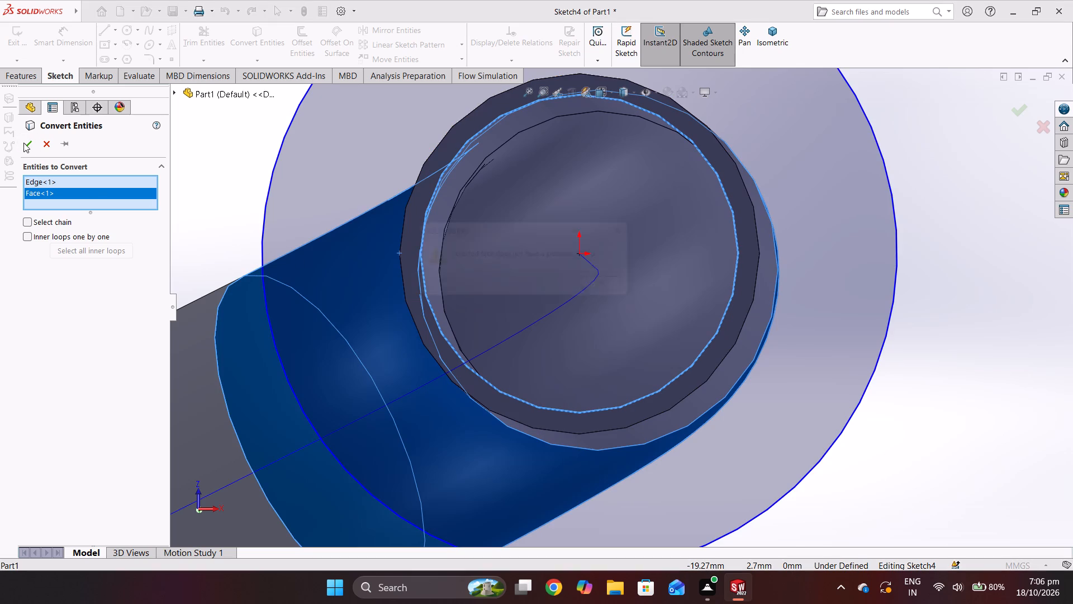
left_click(611, 290)
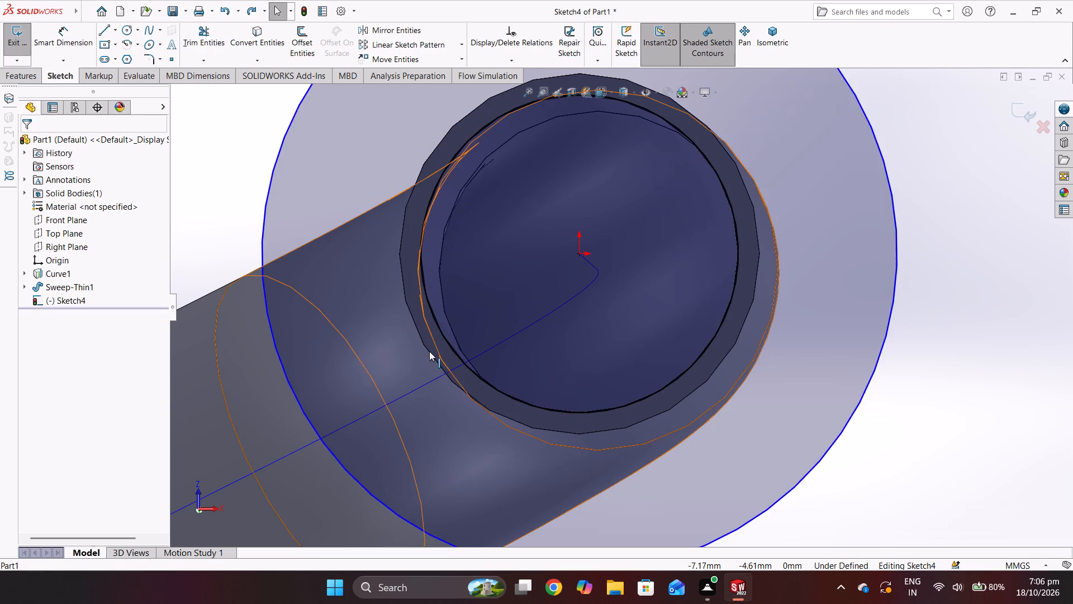
Convert the outer circular edge of the pipe's end face into a circle in the flange sketch.
left_click(432, 355)
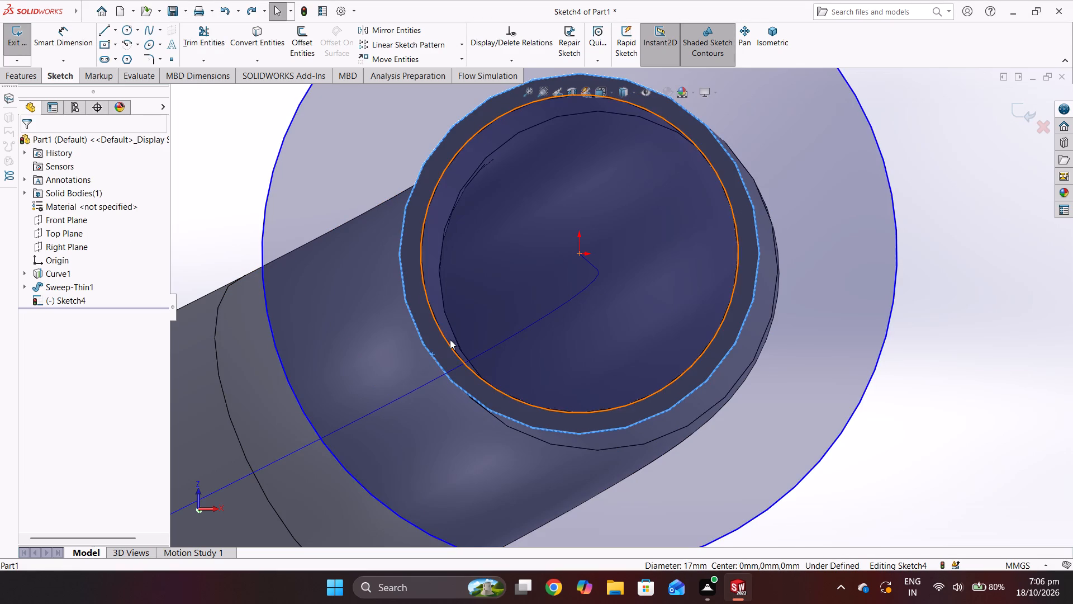
left_click(449, 343)
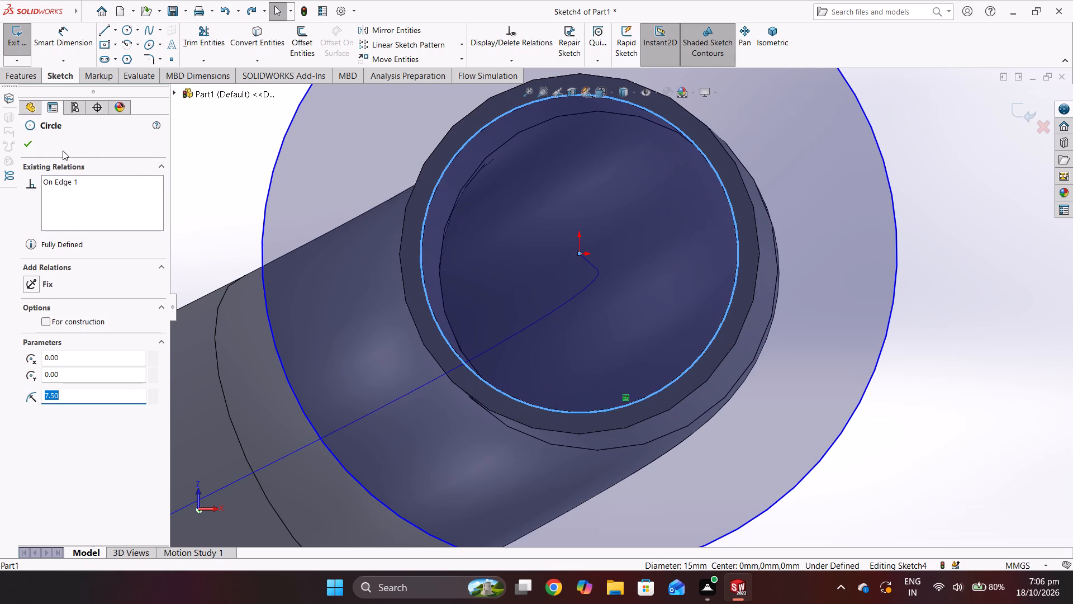
left_click(271, 45)
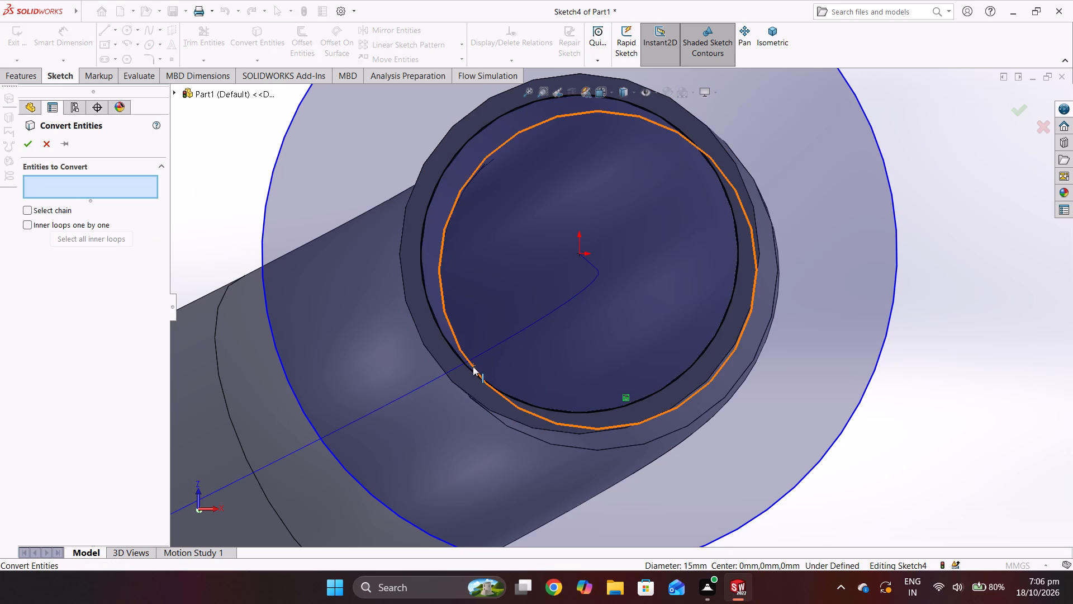
left_click(459, 359)
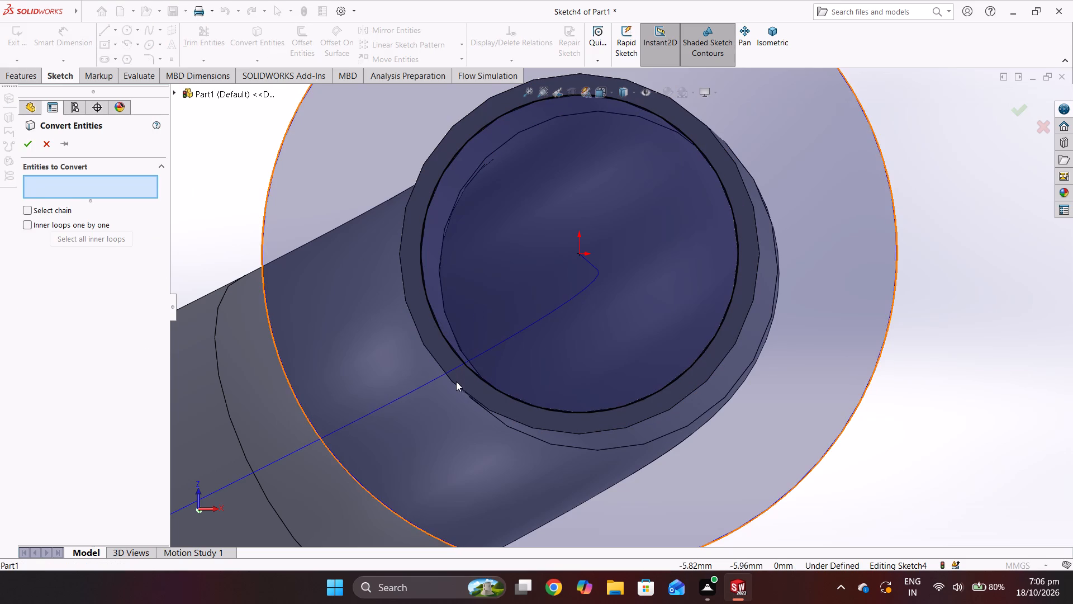
left_click(456, 384)
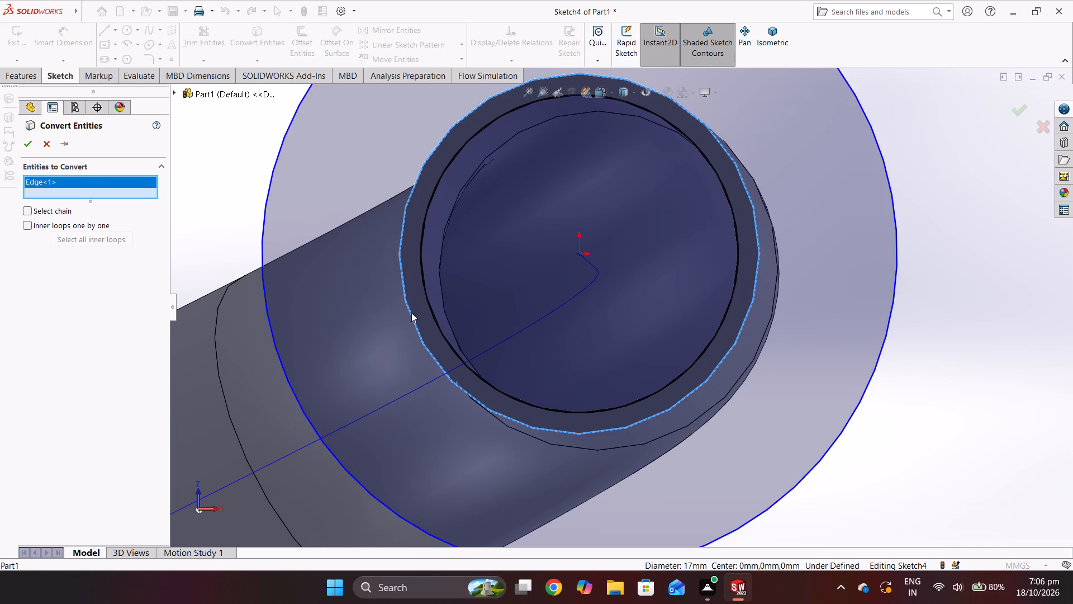
left_click(428, 301)
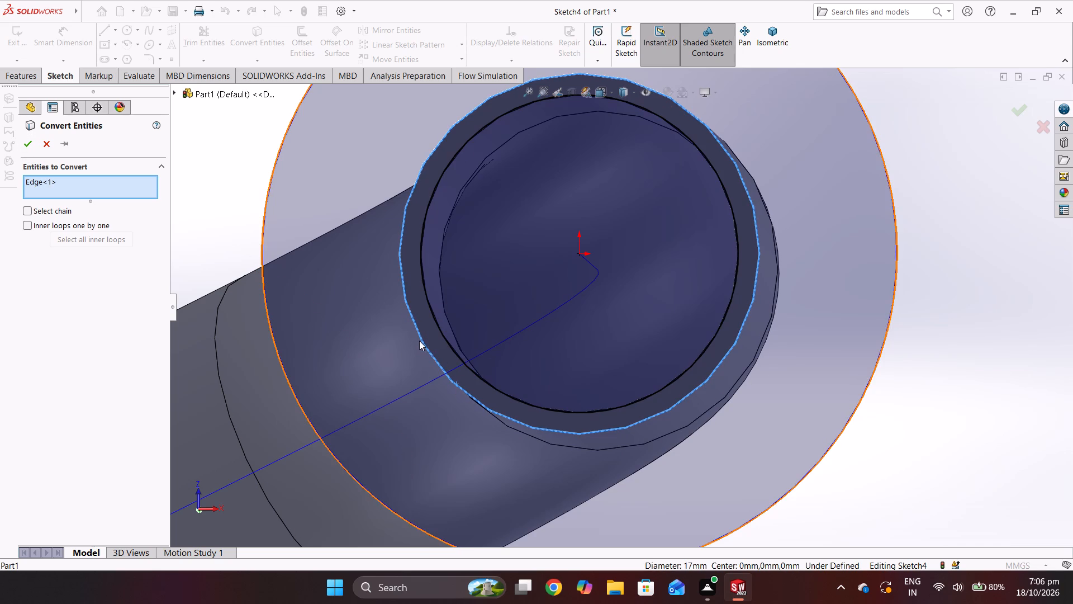
scroll(516, 366, "down", 4)
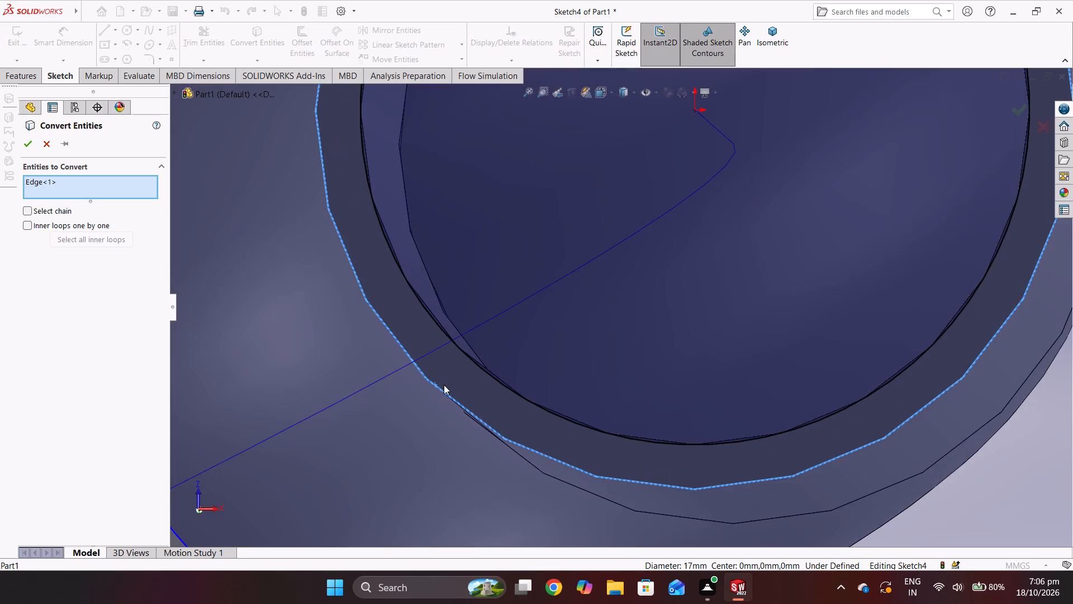
scroll(446, 386, "down", 4)
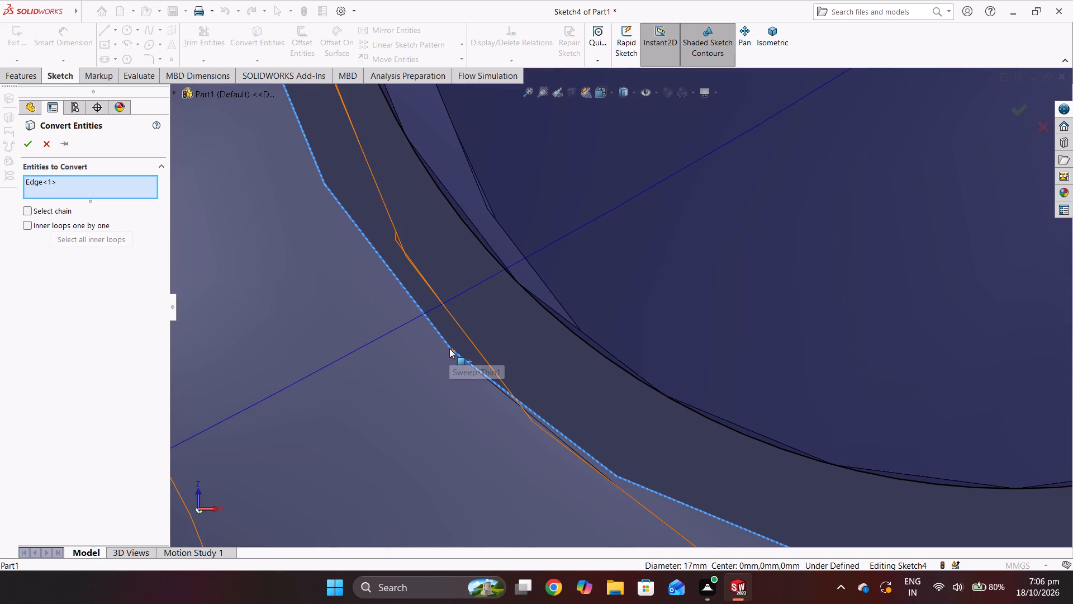
scroll(480, 365, "down", 2)
middle_click_drag(513, 376, 536, 366)
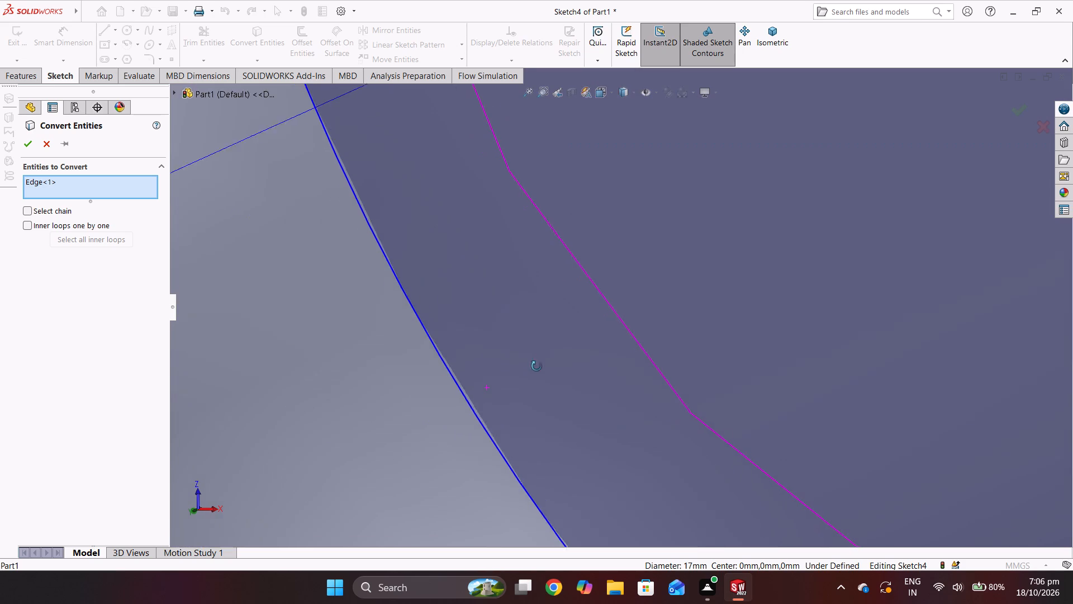
middle_click_drag(536, 366, 529, 370)
scroll(549, 372, "down", 2)
scroll(609, 362, "up", 14)
scroll(646, 300, "up", 1)
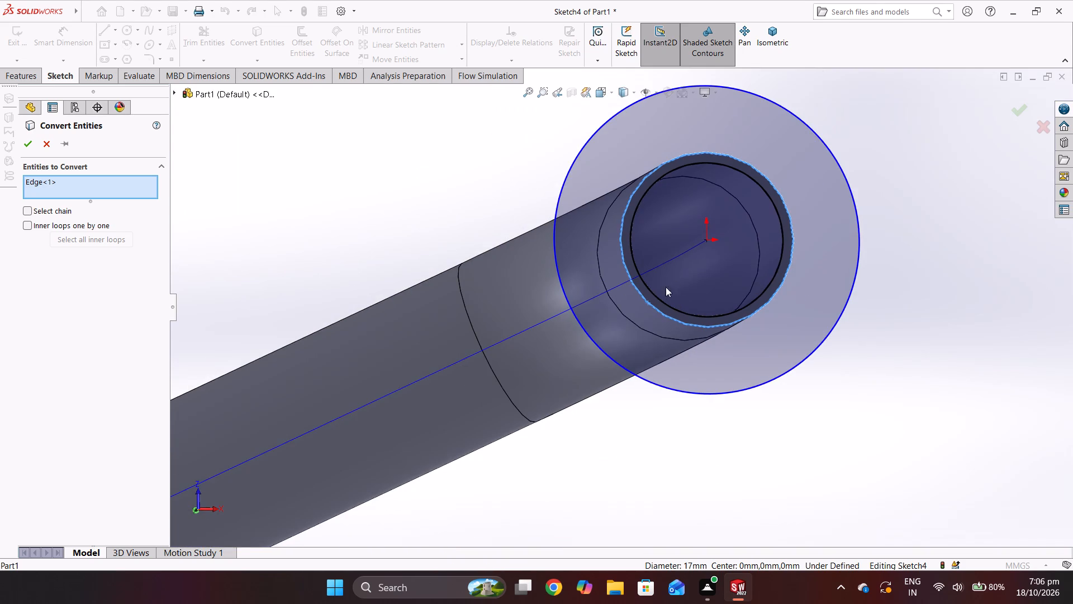
middle_click_drag(678, 280, 665, 298)
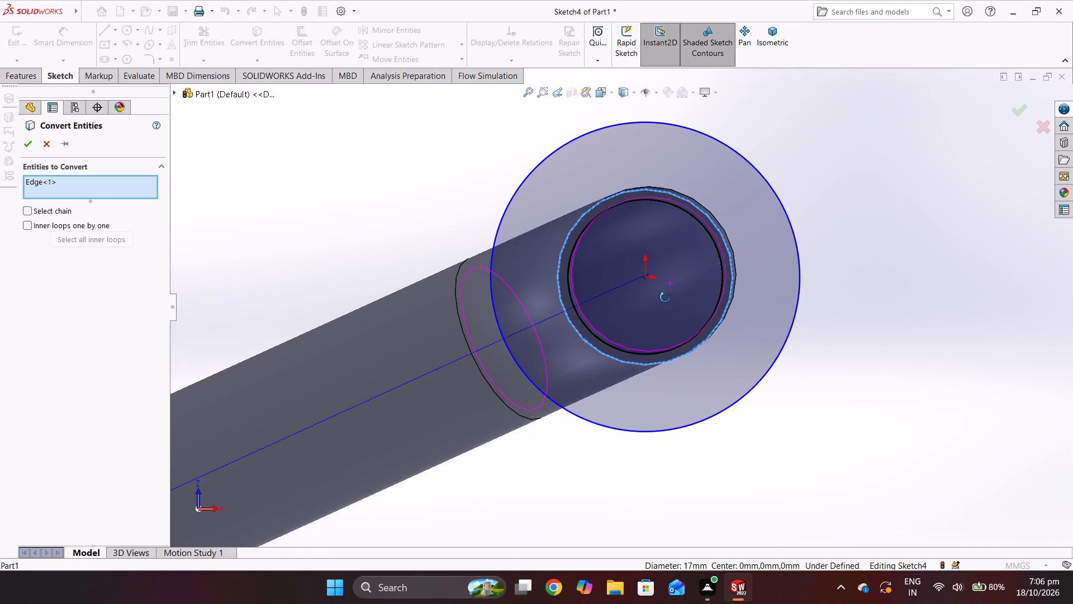
middle_click_drag(665, 298, 666, 295)
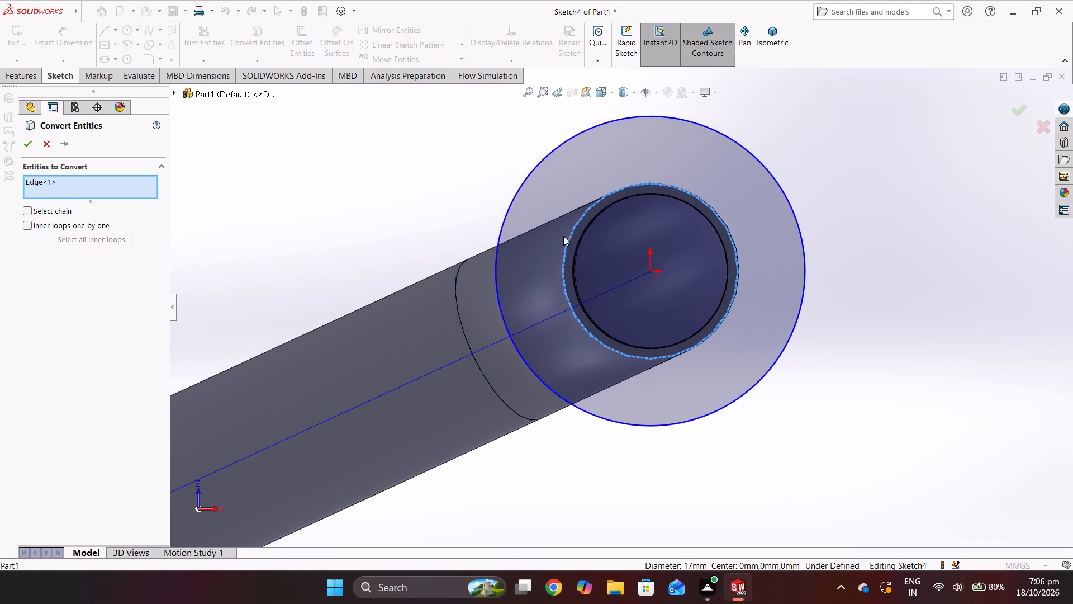
left_click(570, 235)
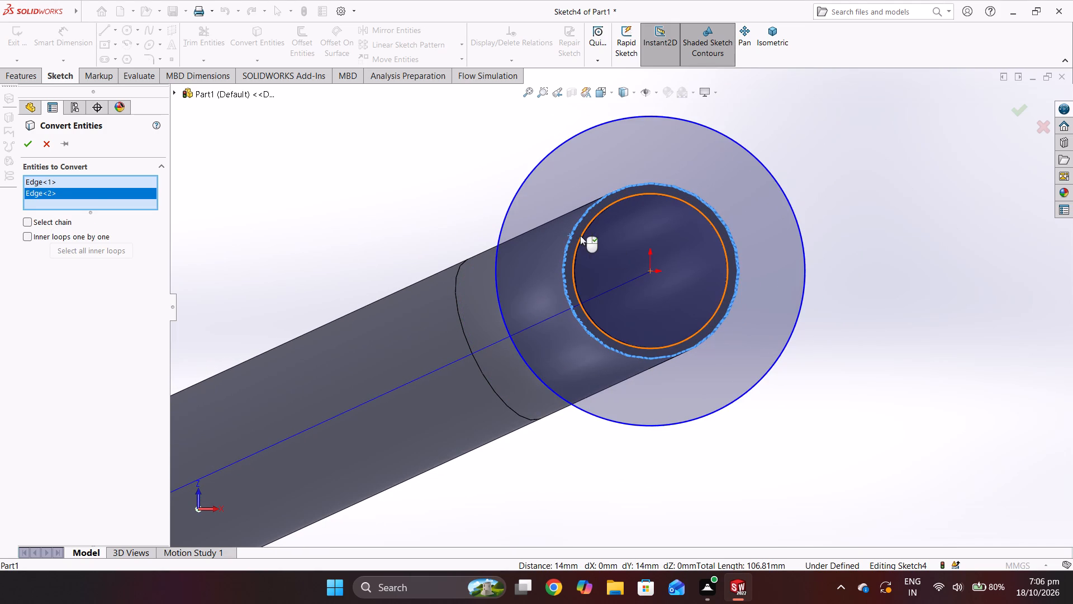
left_click(32, 143)
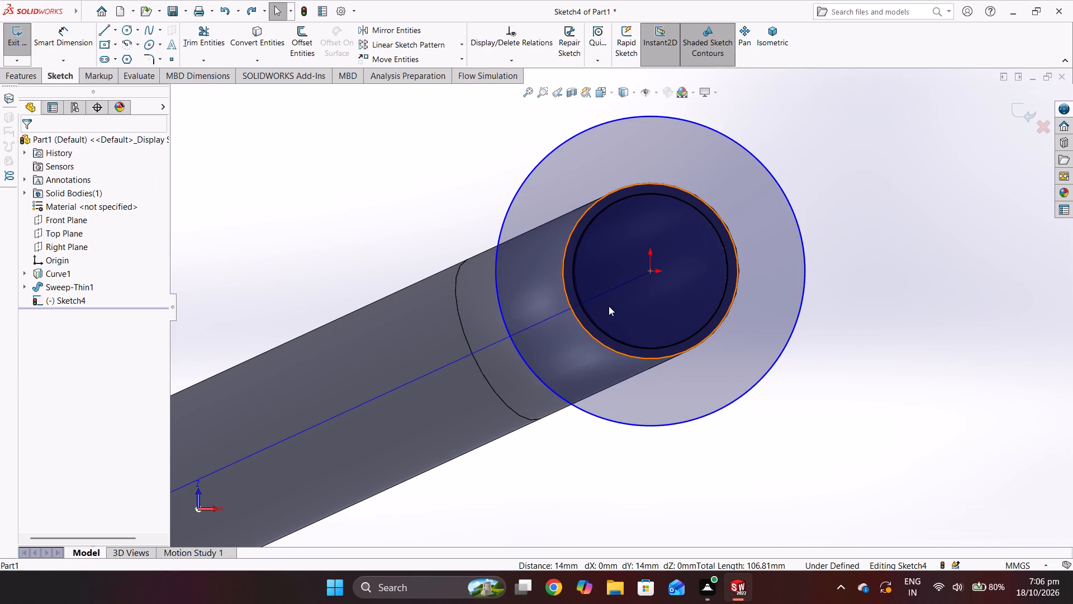
Start a blind Boss-Extrude of the flange sketch, flipping its direction and back so it points outward from the pipe end.
scroll(609, 305, "down", 2)
scroll(609, 305, "up", 2)
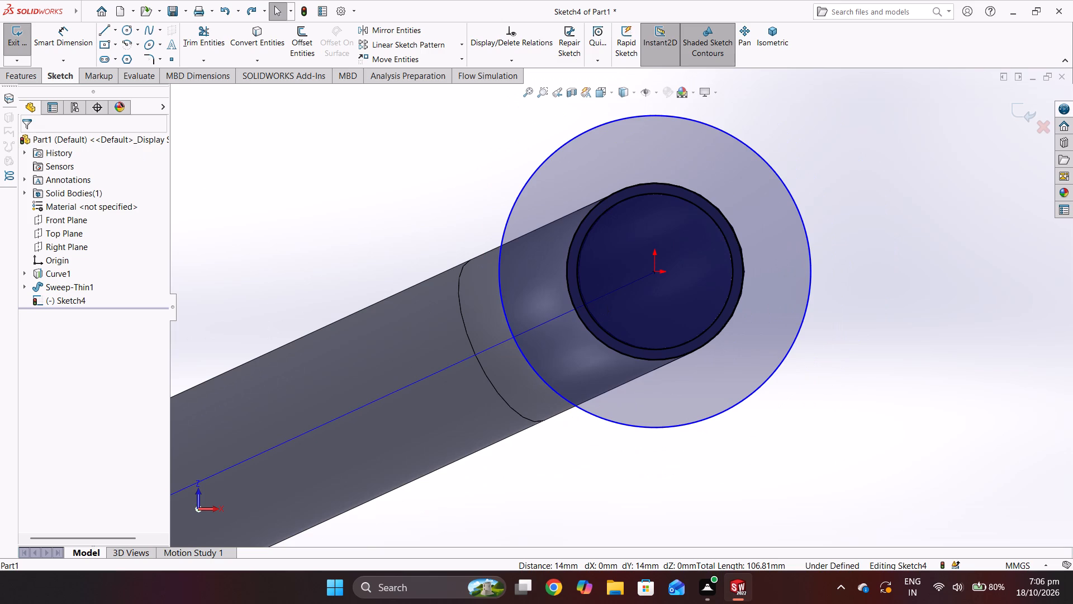
left_click(29, 75)
left_click(23, 40)
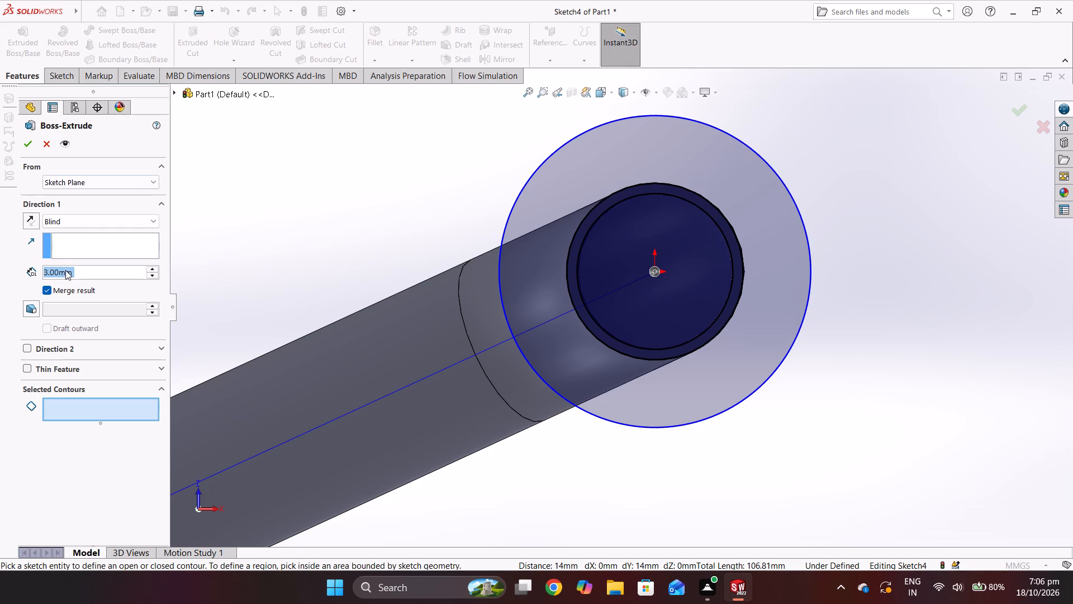
middle_click_drag(504, 279, 591, 348)
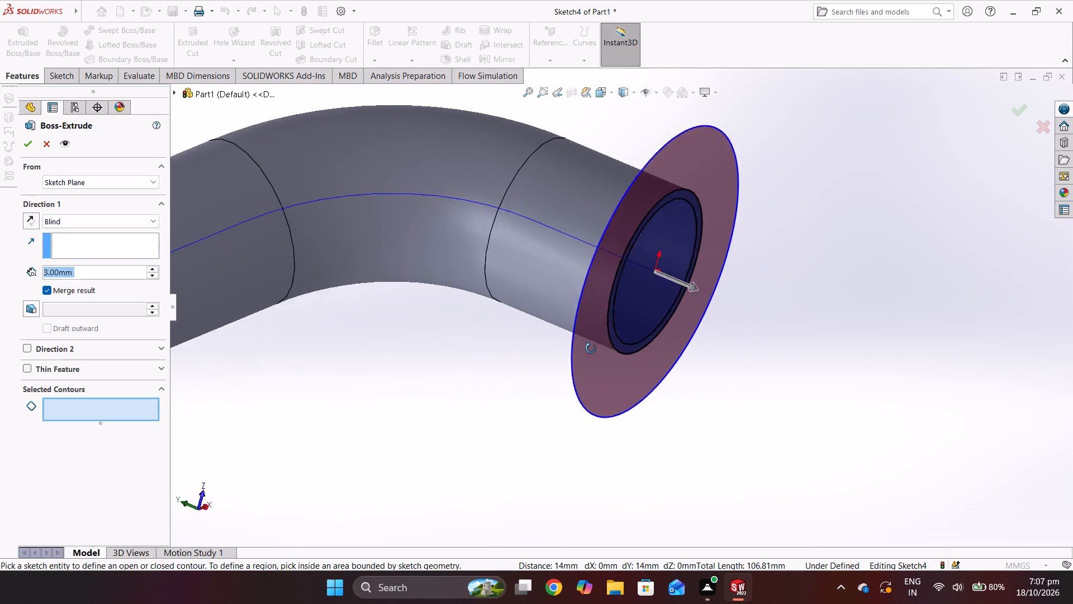
middle_click_drag(591, 348, 628, 357)
middle_click_drag(628, 357, 617, 352)
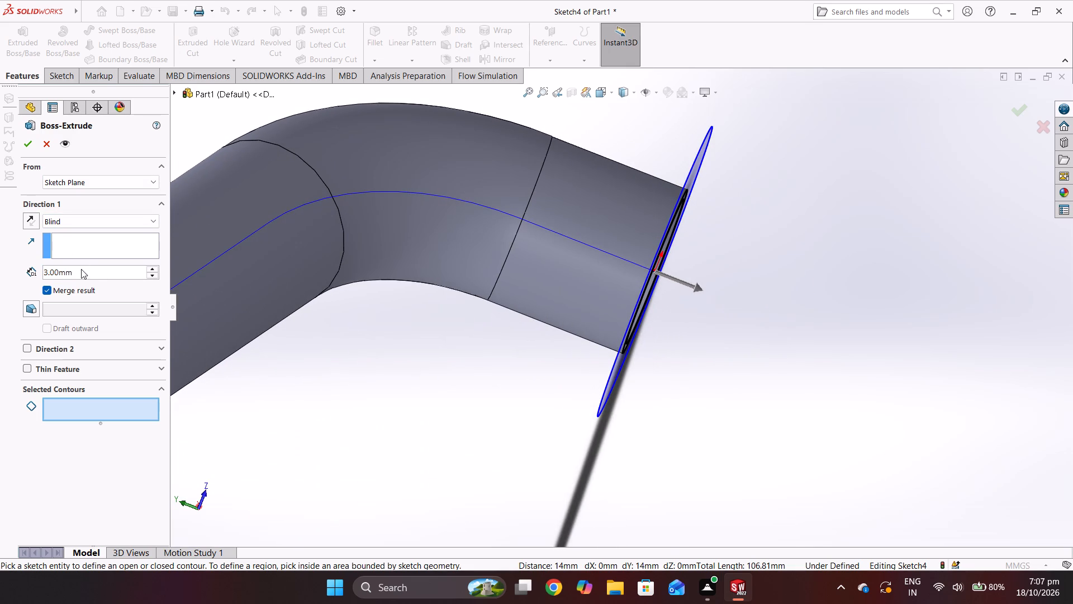
left_click(32, 220)
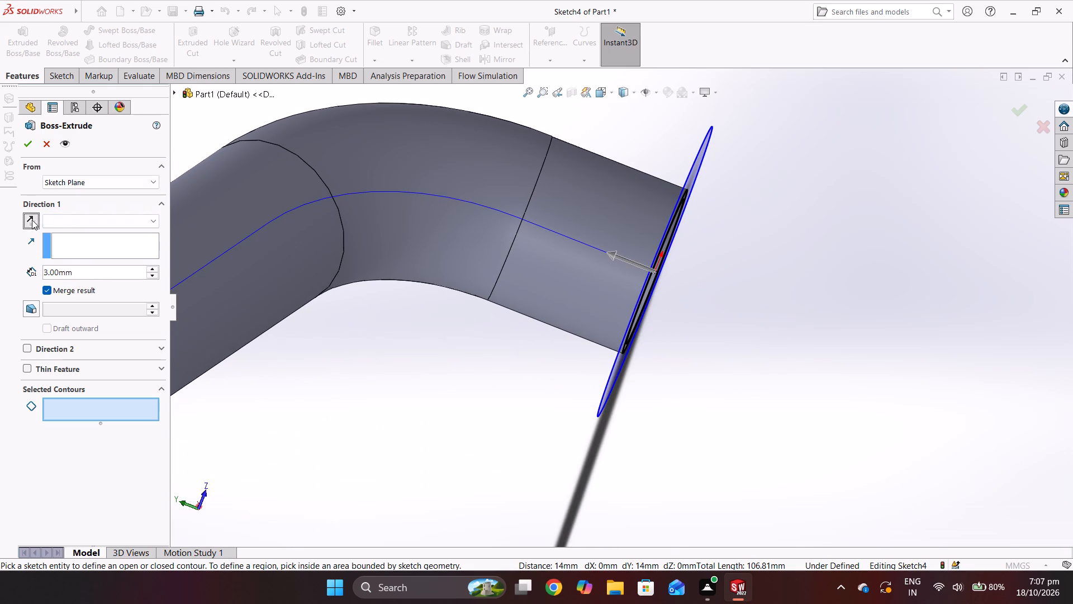
left_click(32, 220)
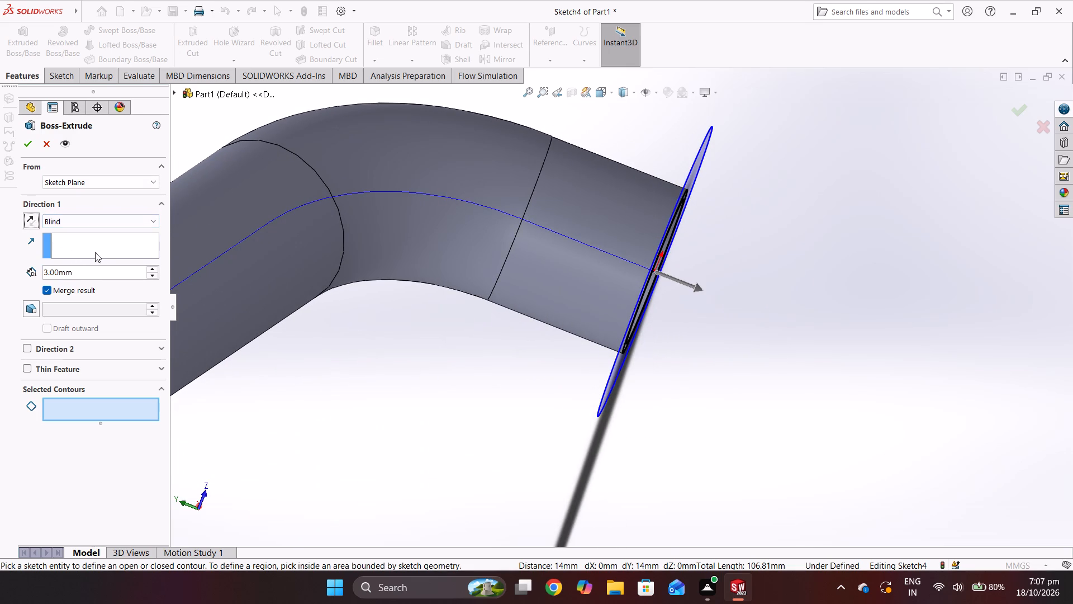
Adjust the flange extrusion's depth along its direction arrow and finally set it to 3 mm.
left_click_drag(685, 281, 813, 313)
left_click_drag(695, 287, 837, 314)
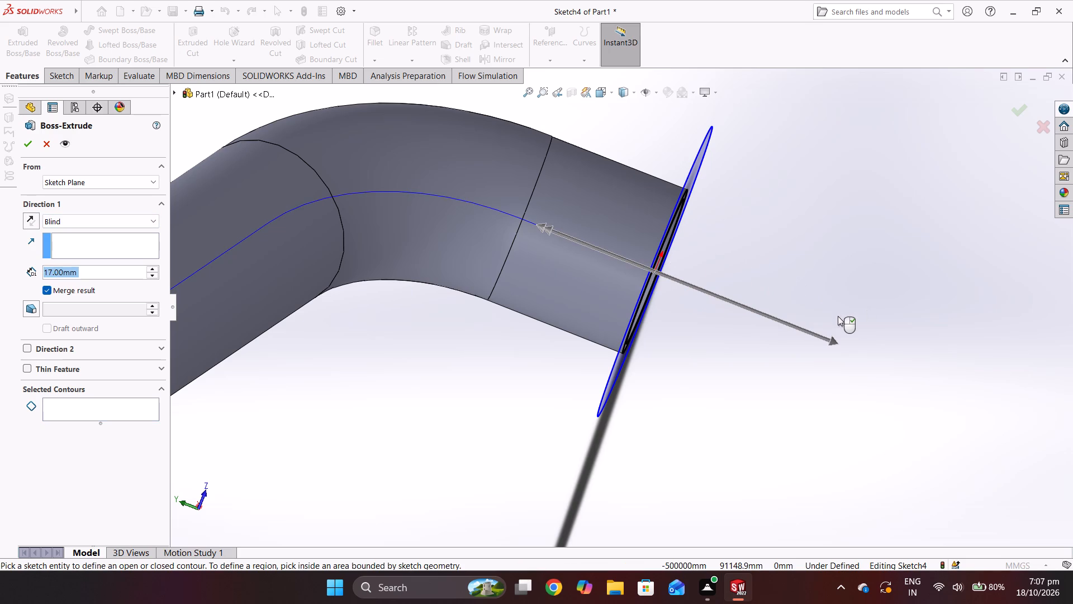
left_click_drag(832, 339, 669, 298)
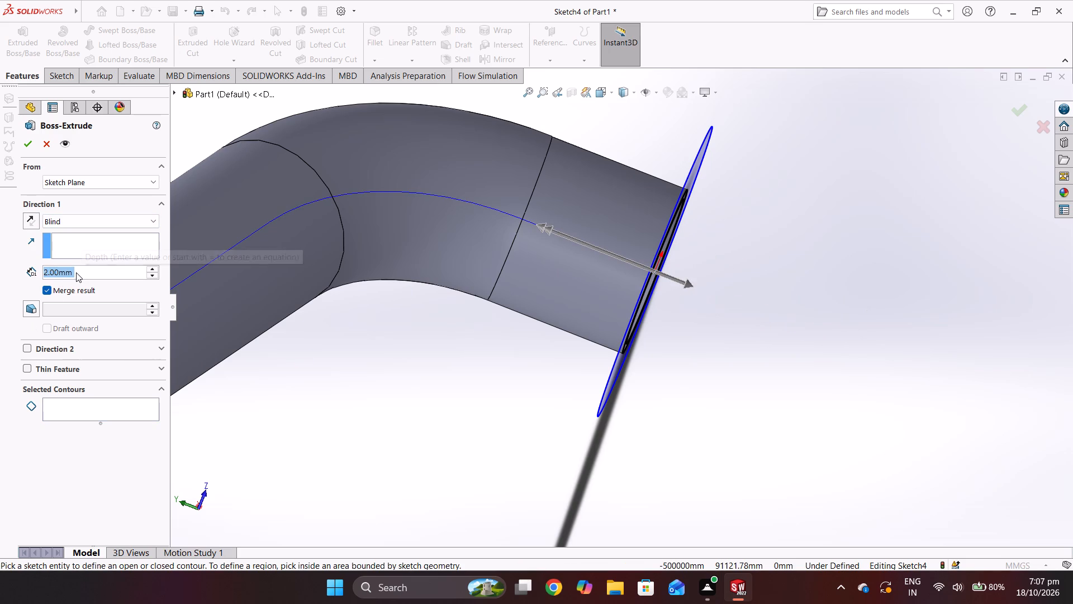
key("3")
key("Return")
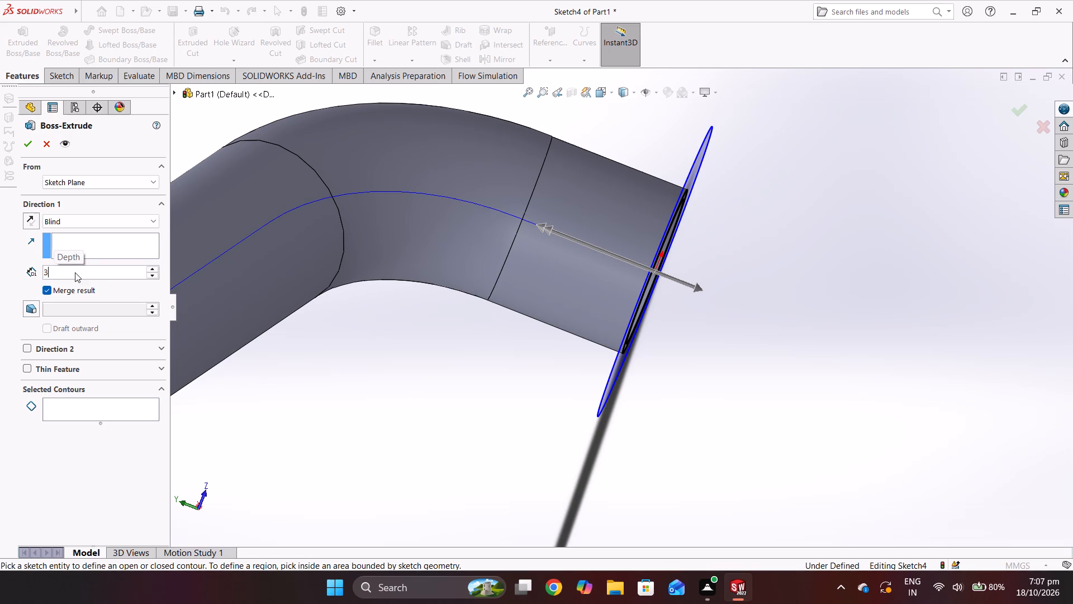
Extrude only the ring region between the pipe's outer edge and the flange circle, reversing the direction back over the pipe.
middle_click_drag(581, 350, 476, 328)
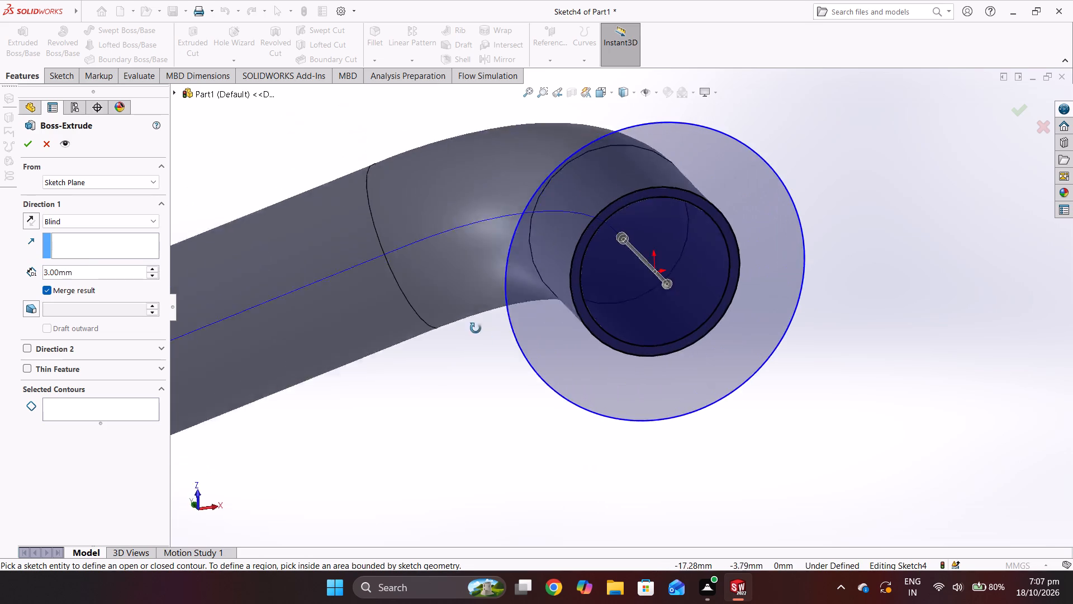
middle_click_drag(476, 328, 469, 325)
left_click(524, 328)
middle_click_drag(542, 431, 545, 438)
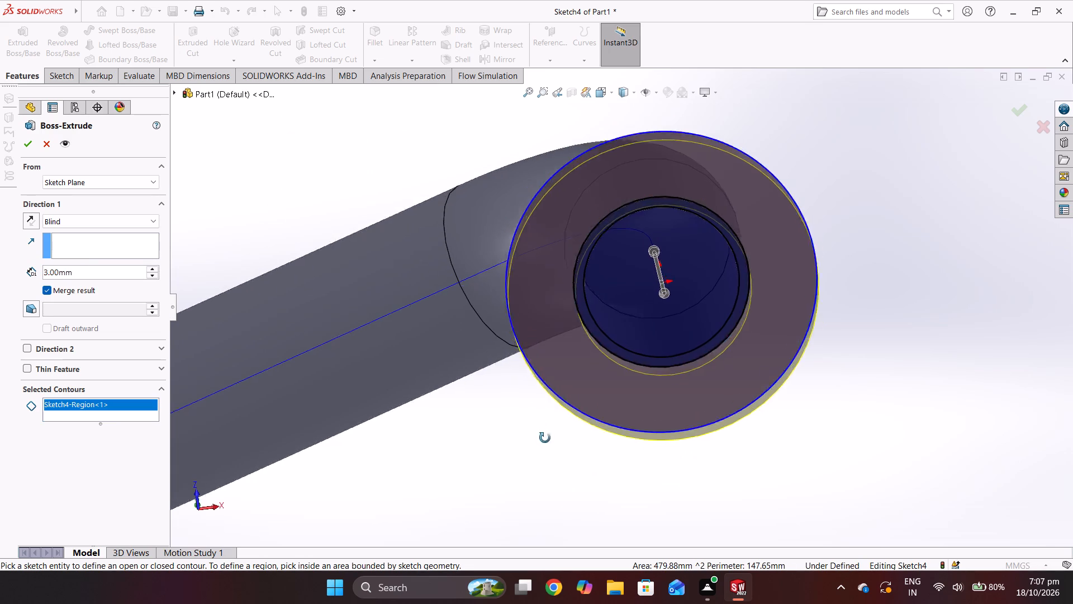
middle_click_drag(545, 438, 588, 431)
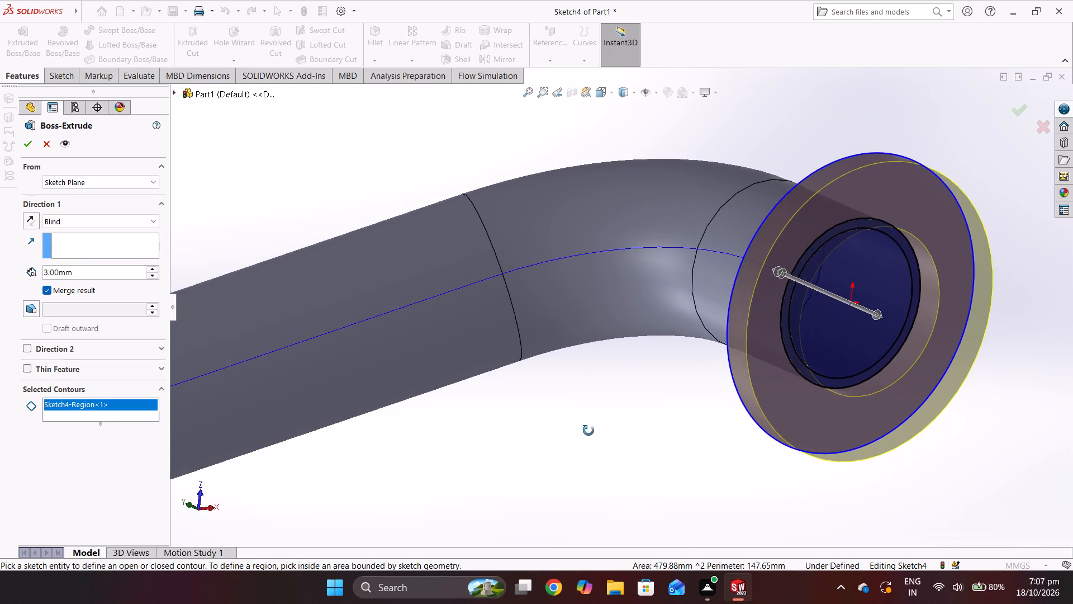
middle_click_drag(588, 431, 583, 423)
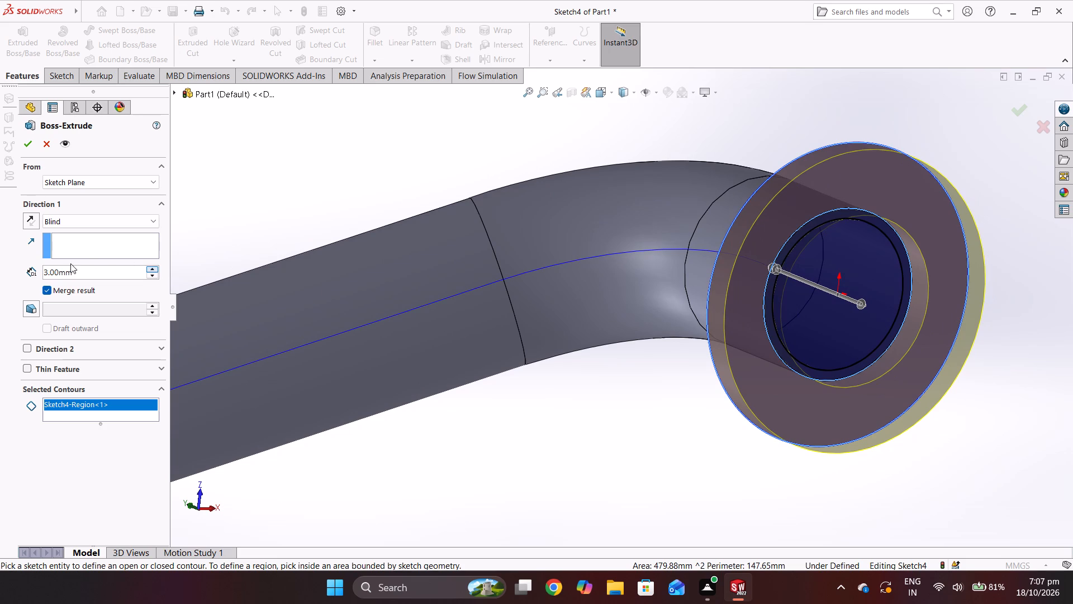
middle_click_drag(339, 364, 419, 407)
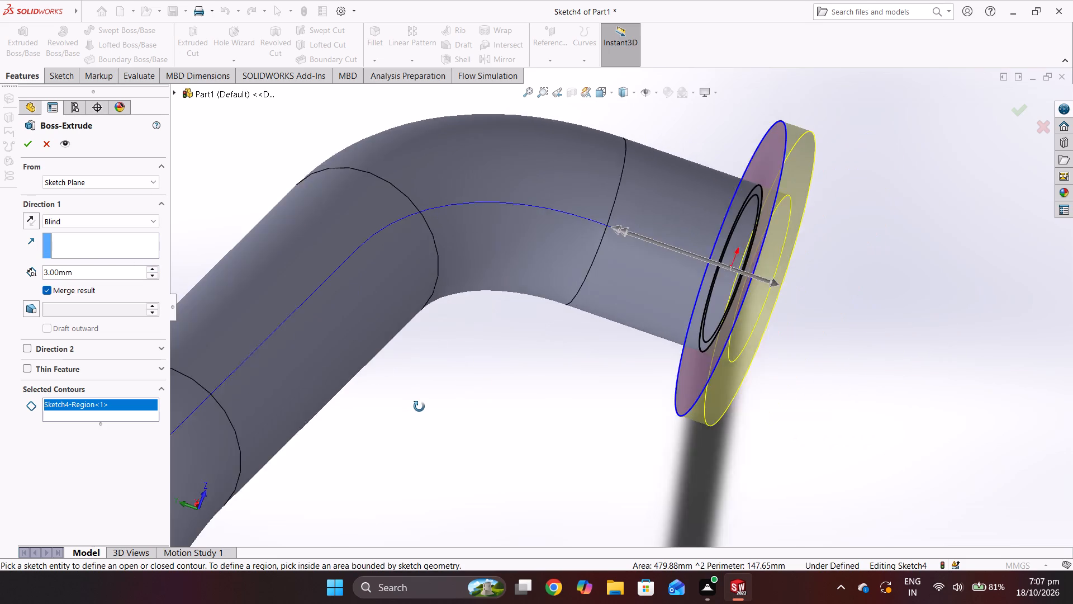
middle_click_drag(419, 407, 411, 402)
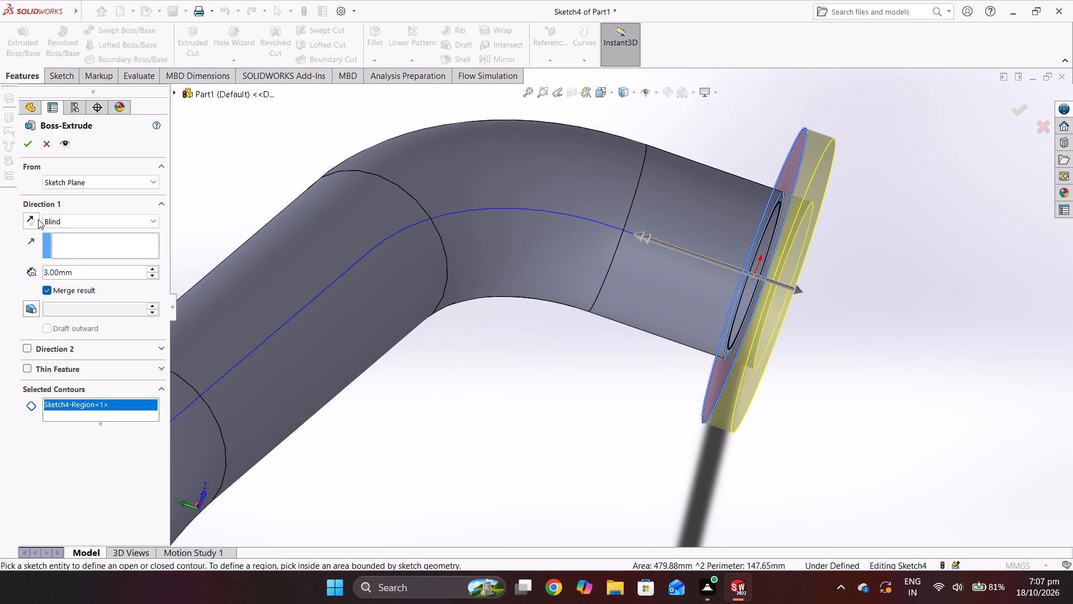
left_click(35, 219)
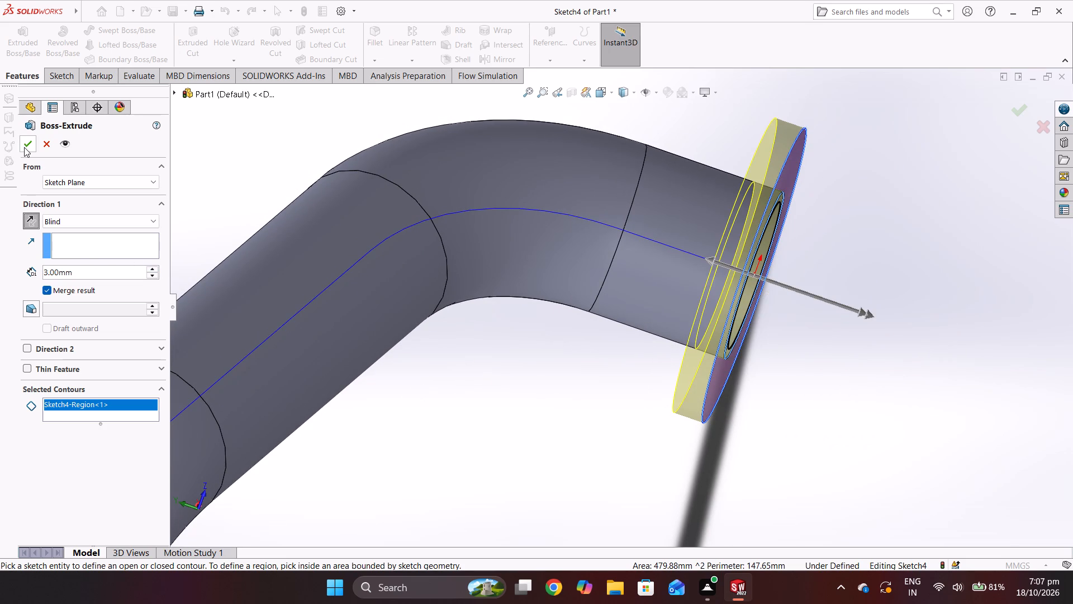
left_click(24, 147)
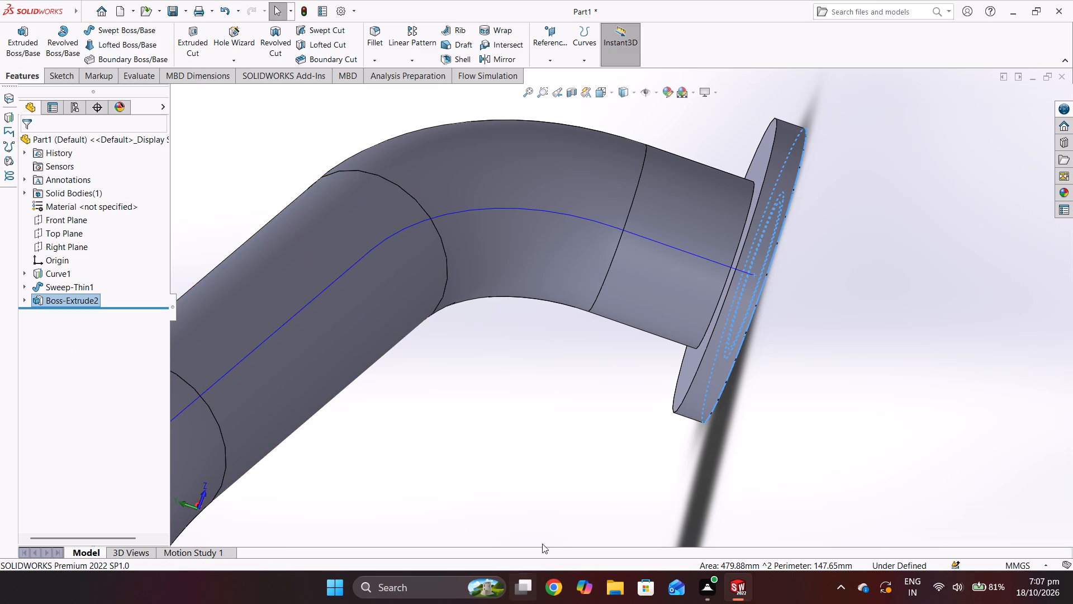
Examine the new flange, the pipe's open bore and the bend from several angles.
middle_click_drag(781, 376, 642, 382)
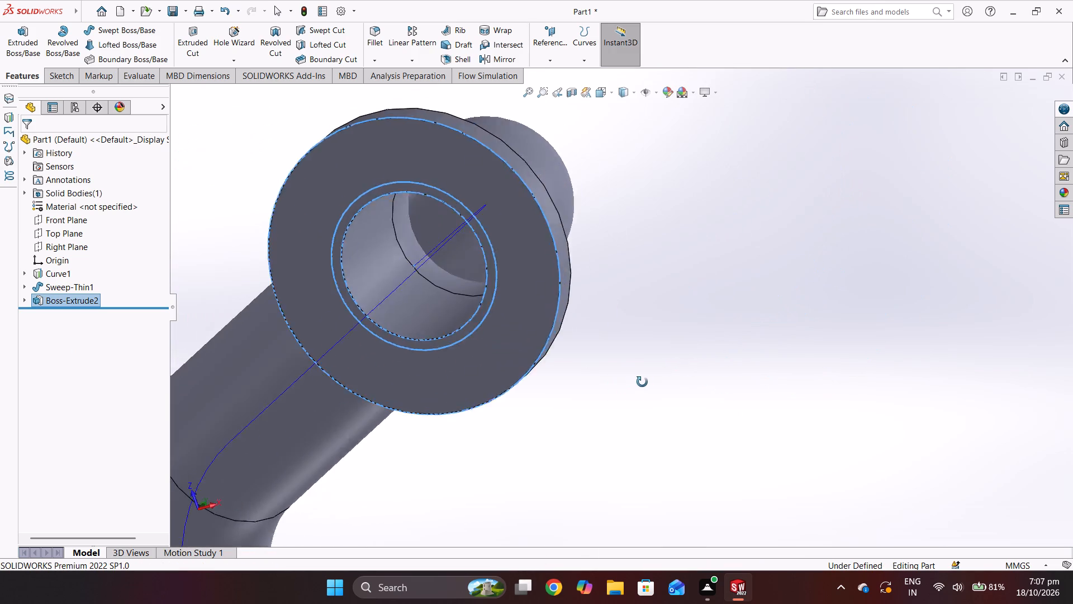
middle_click_drag(642, 382, 692, 395)
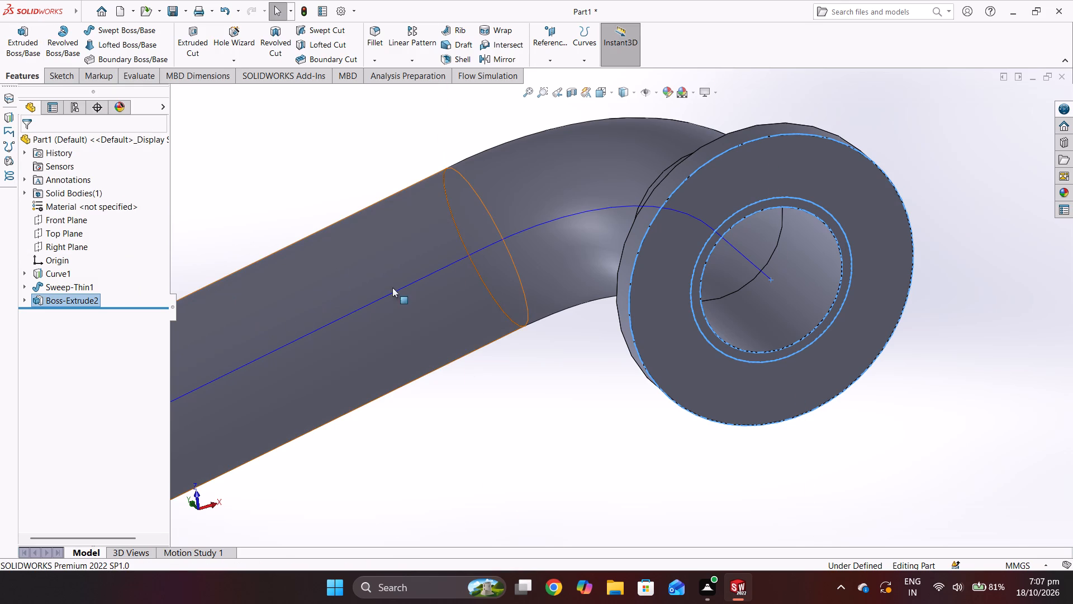
middle_click_drag(633, 408, 556, 355)
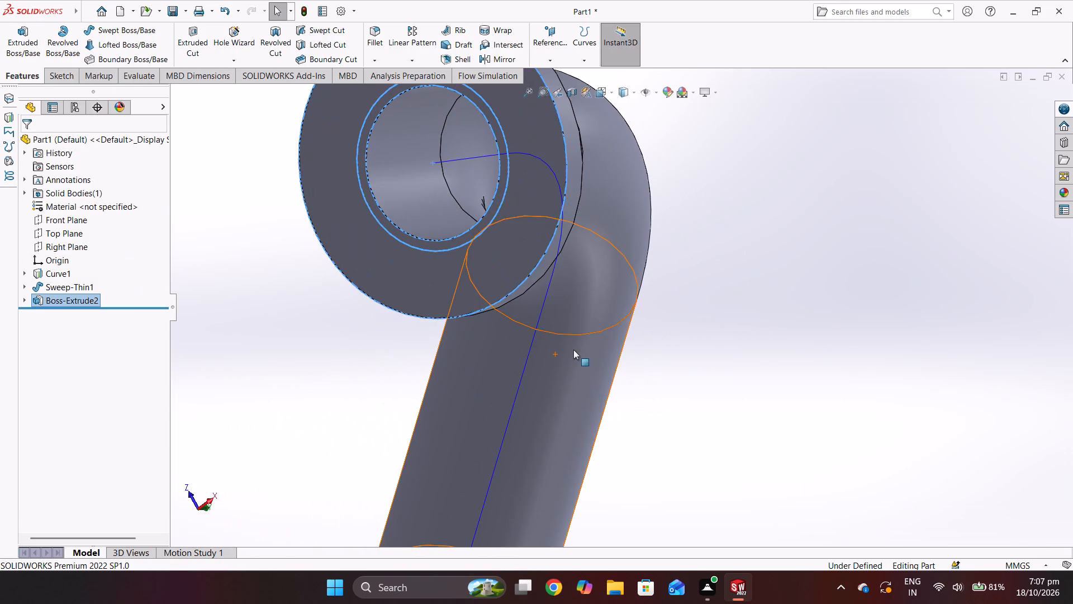
middle_click_drag(639, 368, 679, 361)
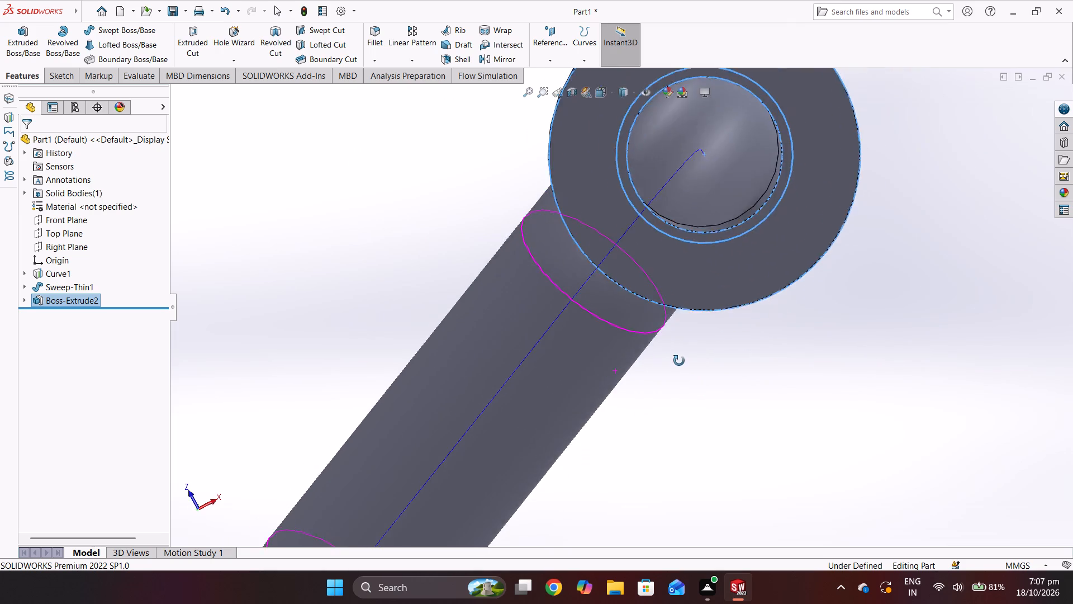
middle_click_drag(679, 361, 680, 387)
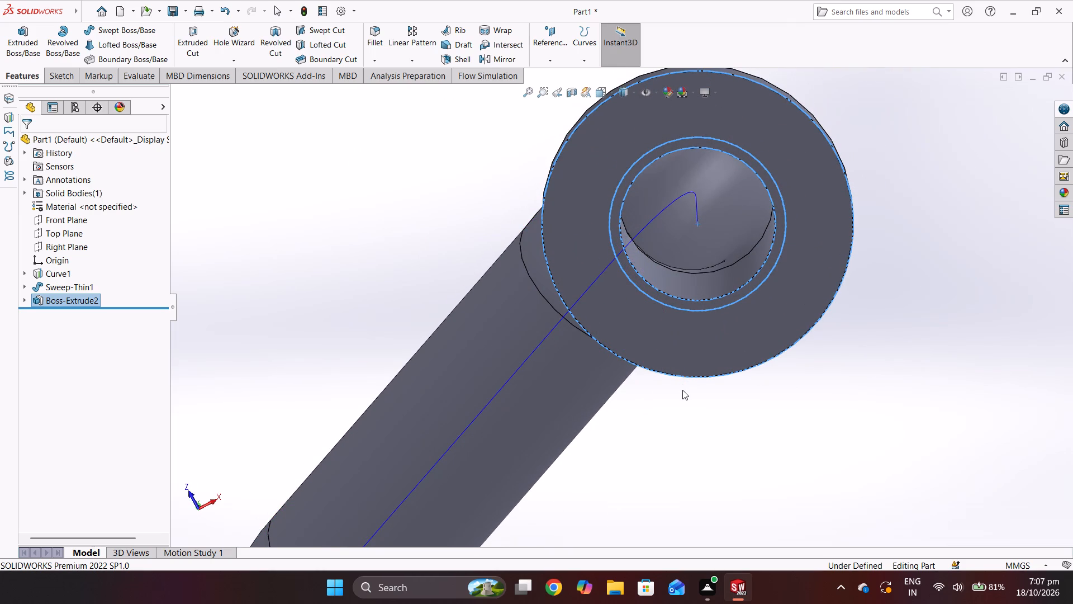
middle_click_drag(778, 317, 775, 334)
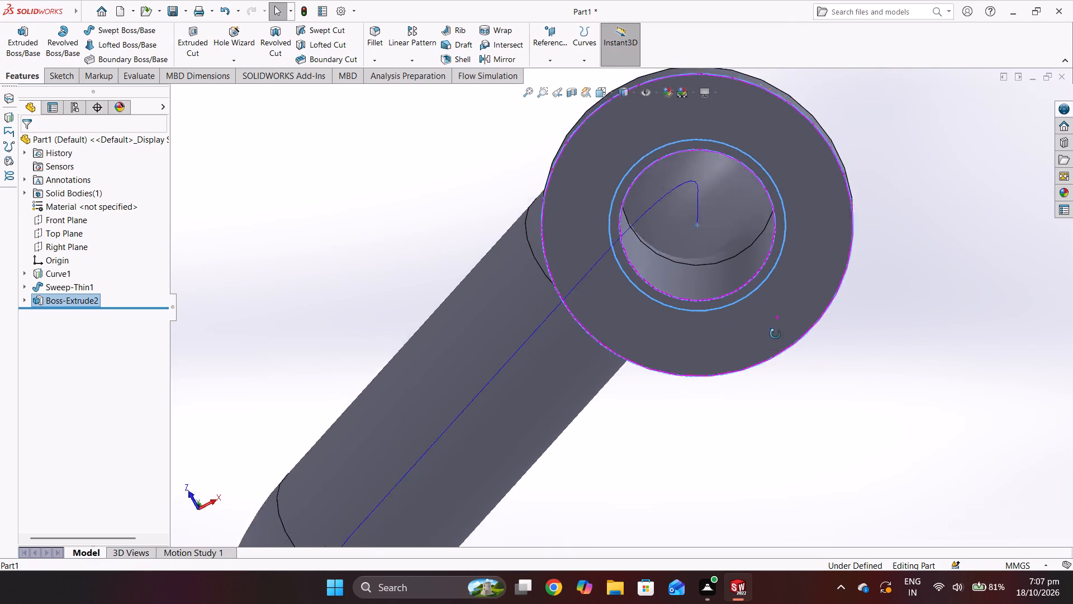
middle_click_drag(775, 334, 763, 300)
middle_click_drag(765, 285, 766, 279)
middle_click_drag(766, 274, 767, 235)
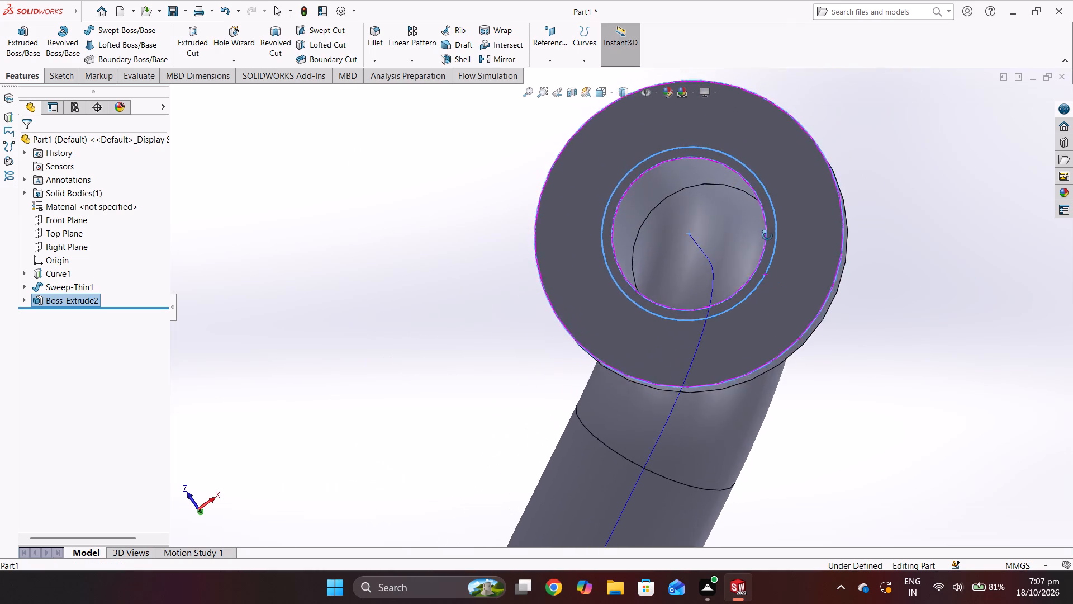
middle_click_drag(767, 235, 791, 233)
scroll(751, 164, "down", 1)
scroll(749, 163, "up", 3)
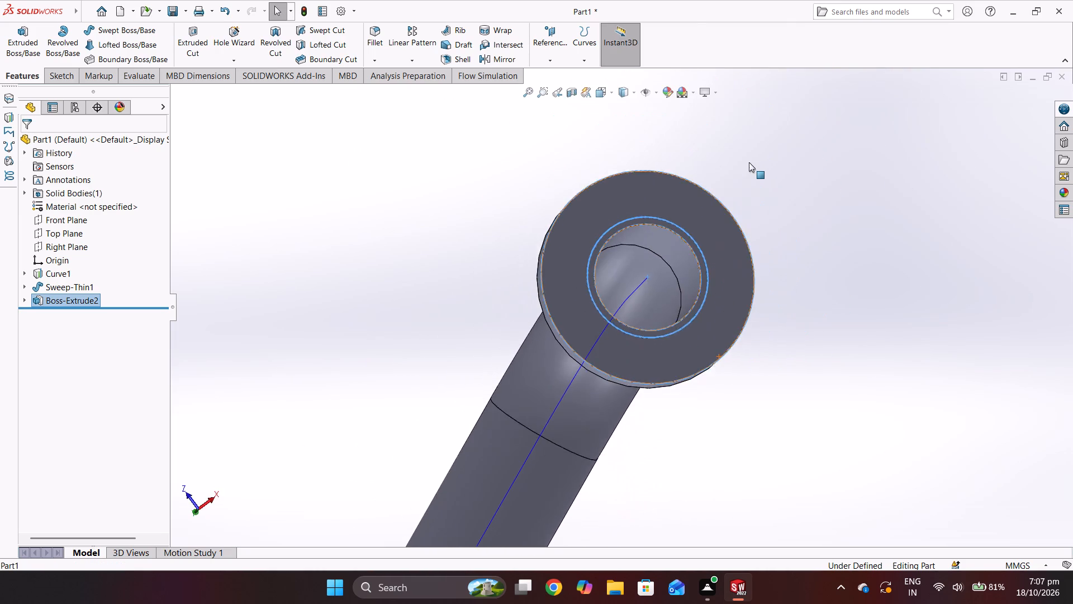
scroll(749, 162, "up", 1)
scroll(748, 162, "down", 2)
middle_click_drag(716, 185, 705, 235)
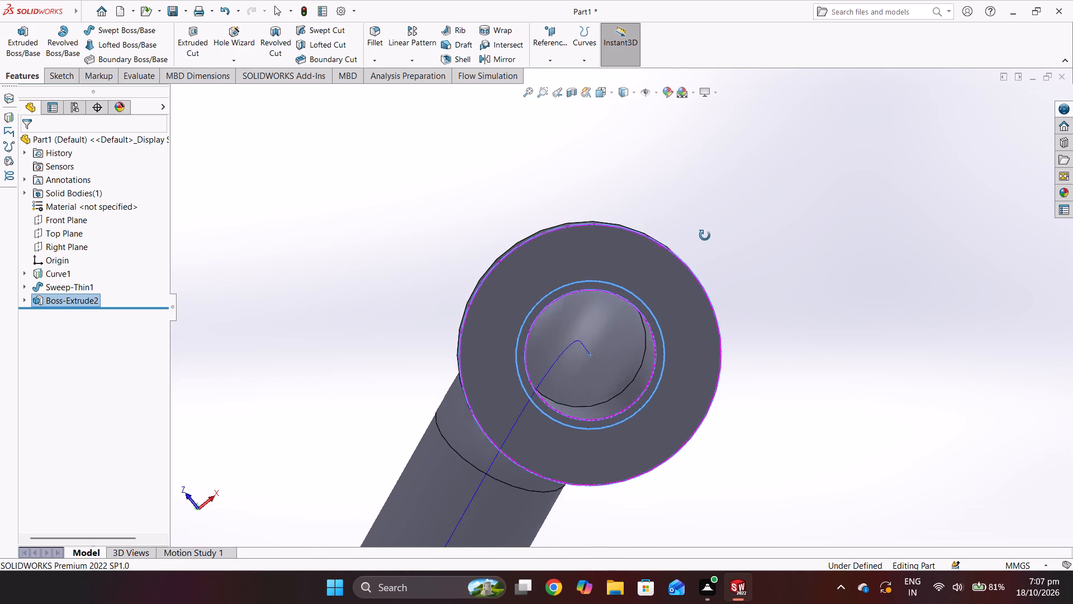
middle_click_drag(705, 235, 689, 223)
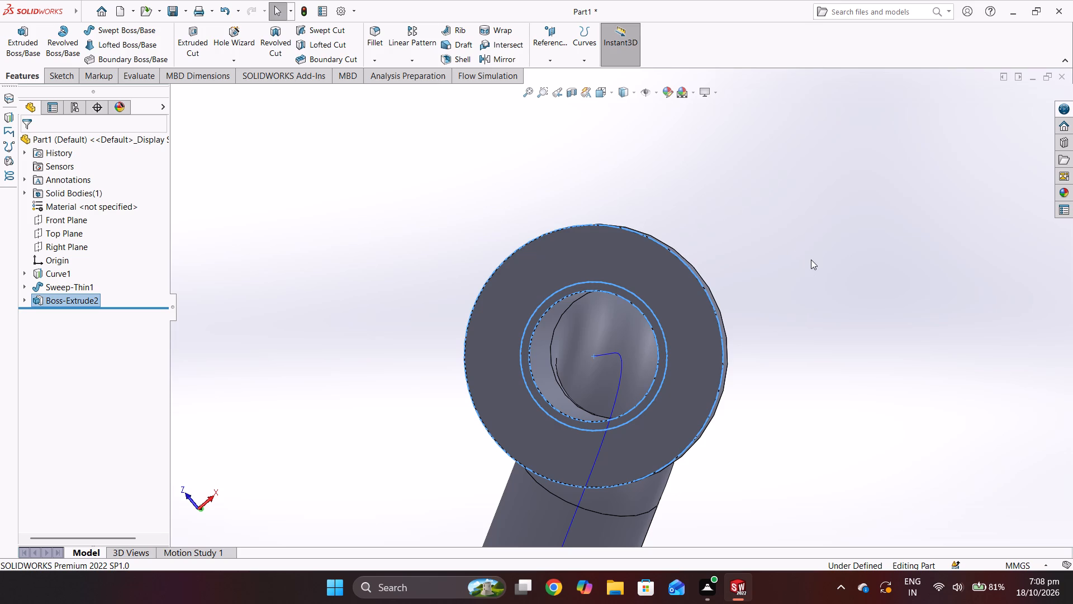
Start a new sketch on the outer end face of the flange.
right_click(671, 280)
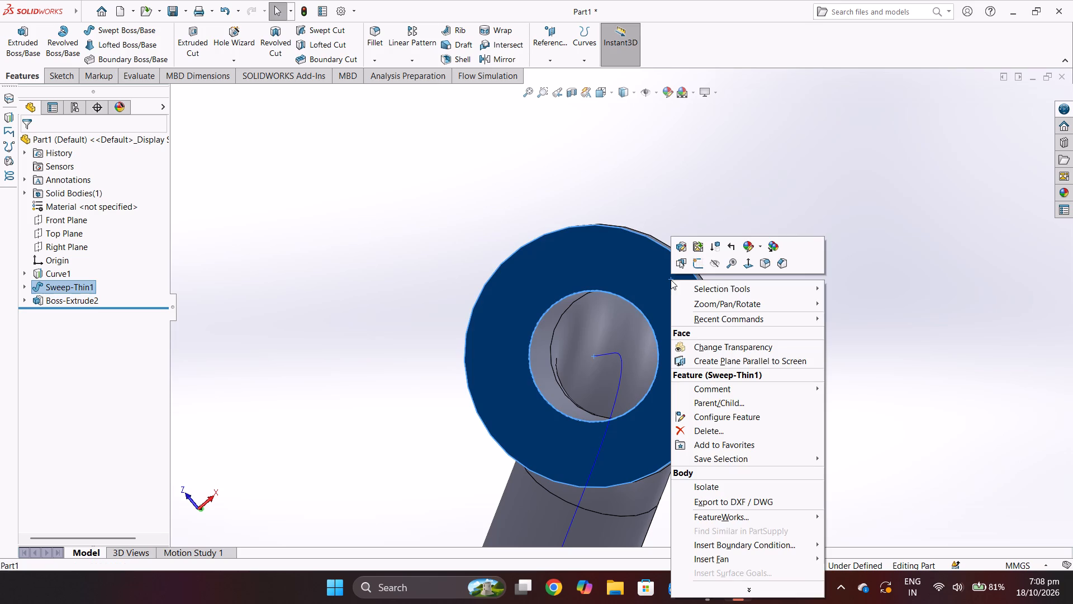
left_click(691, 264)
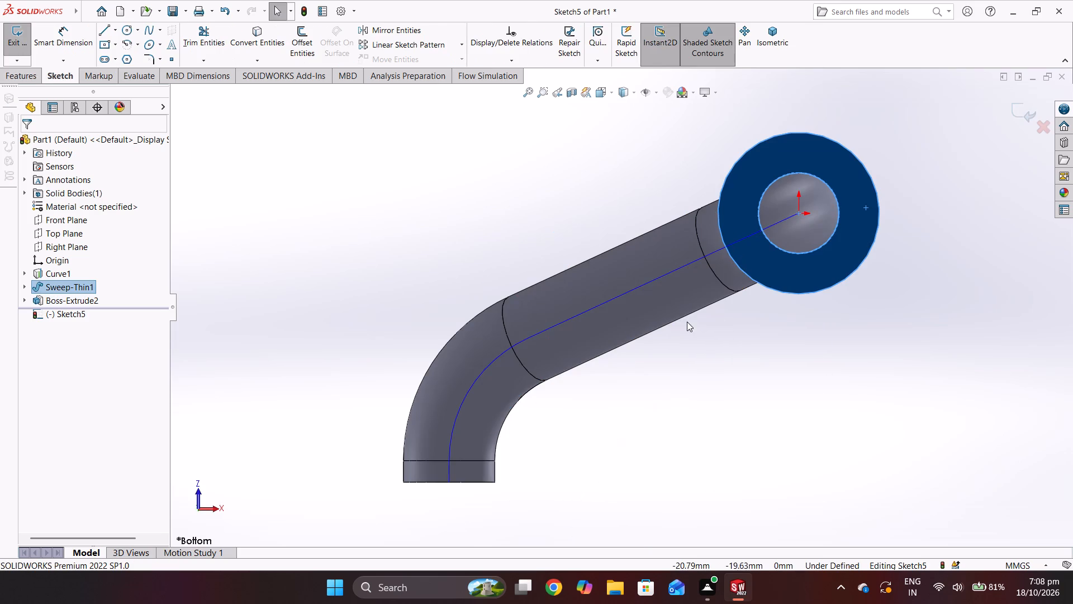
scroll(808, 204, "down", 4)
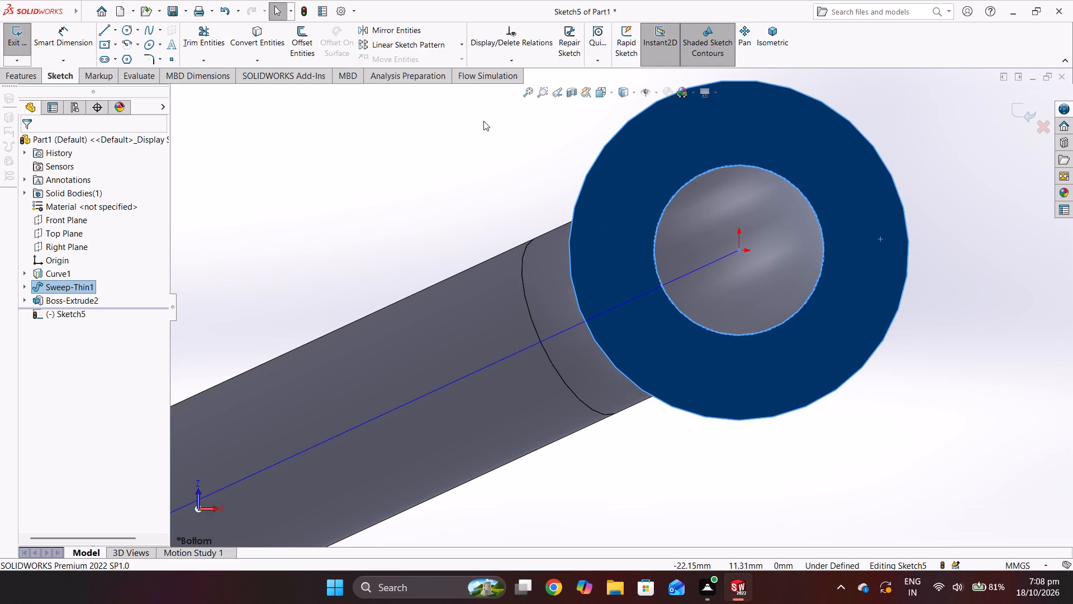
Sketch a circle with a radius of about 11.6 mm on the flange face, centred on the origin.
left_click(127, 30)
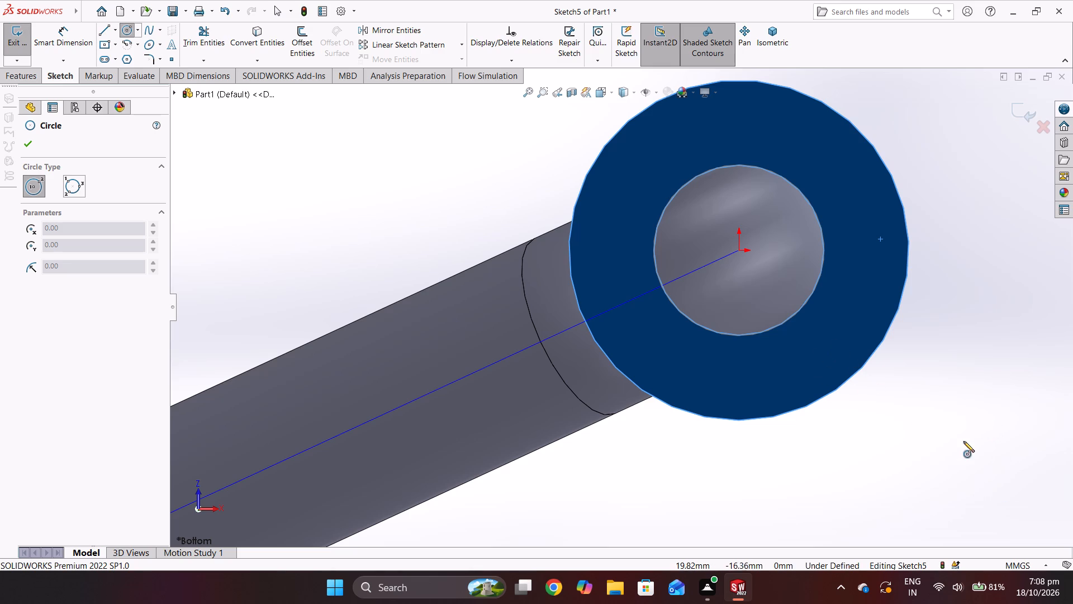
left_click(136, 29)
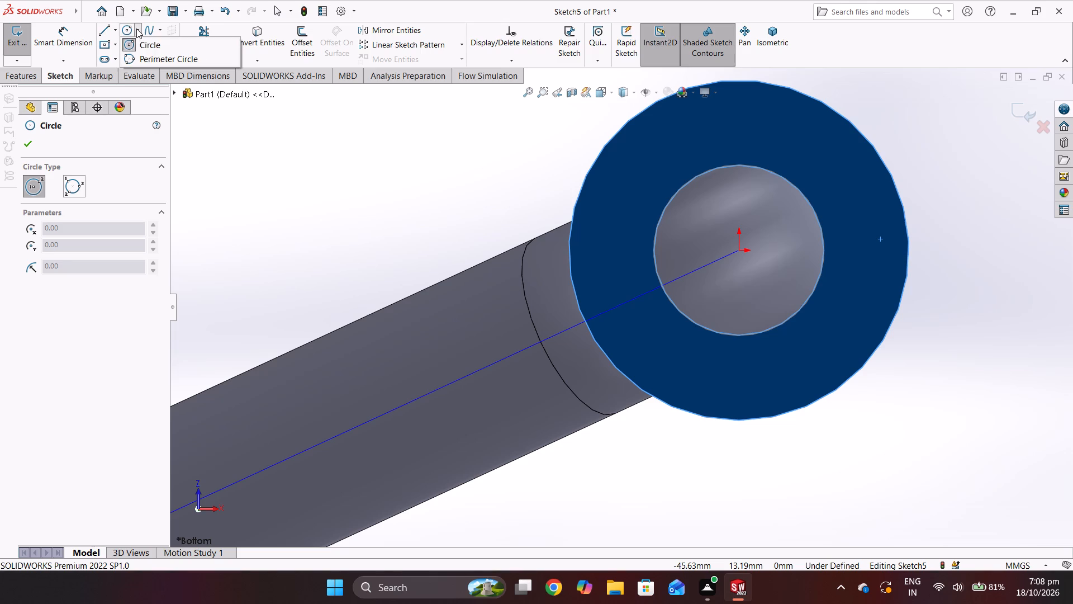
left_click(136, 29)
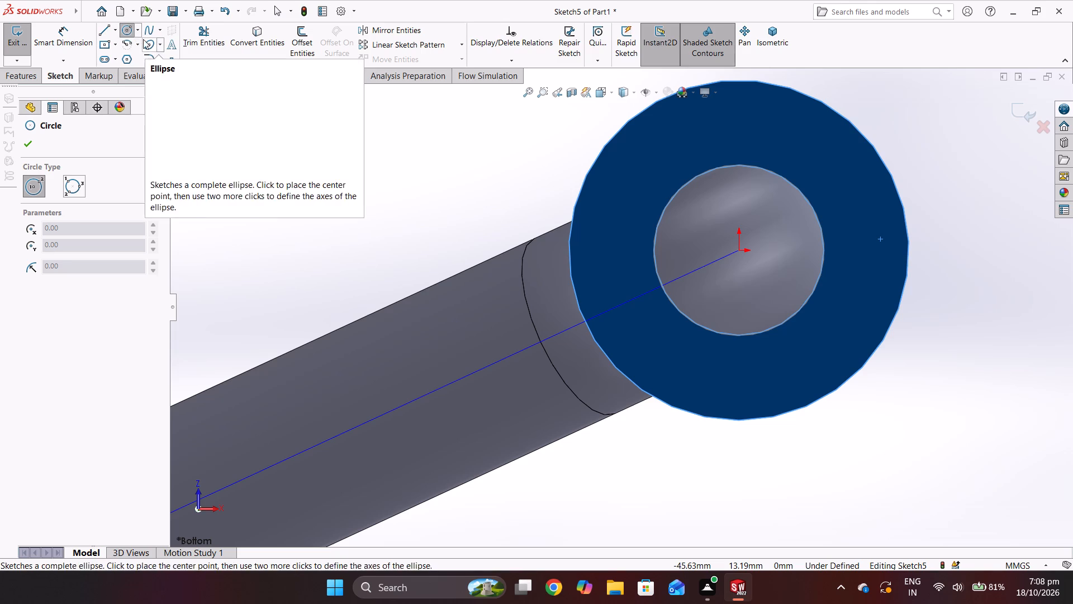
left_click(123, 26)
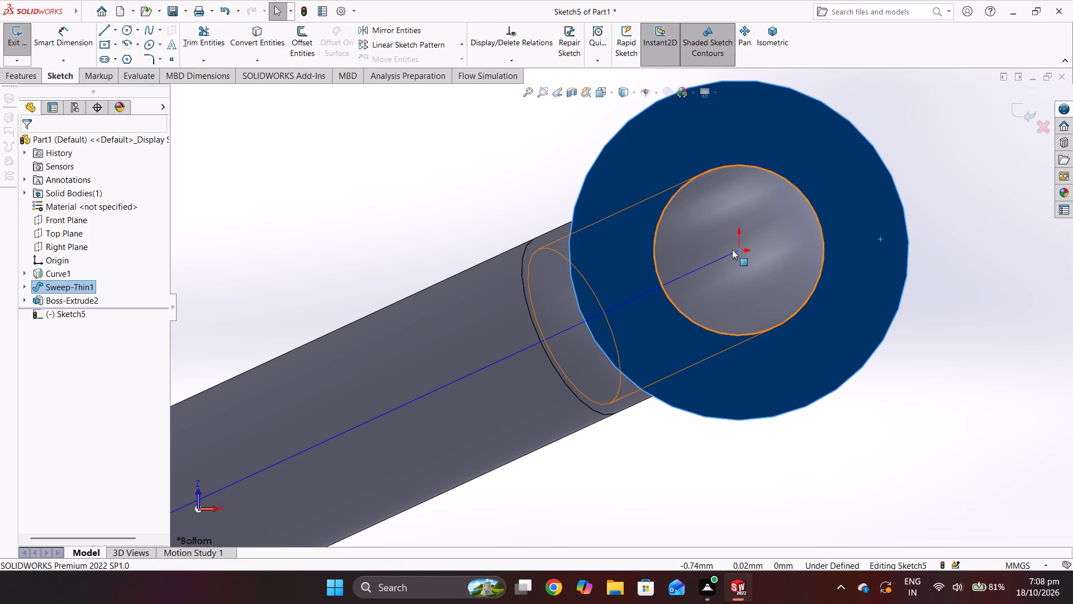
left_click(740, 249)
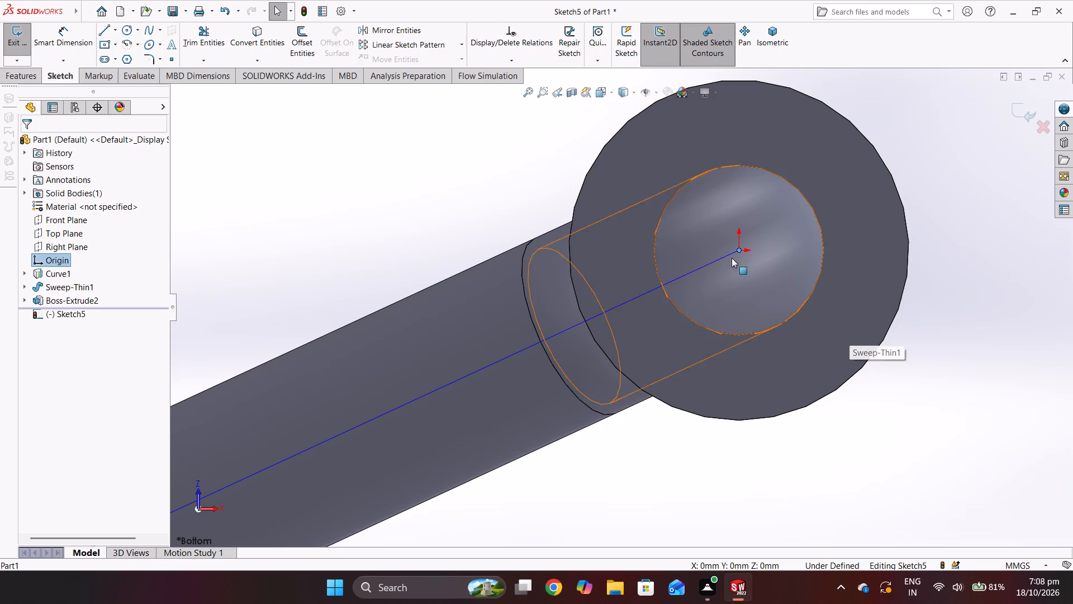
left_click(126, 30)
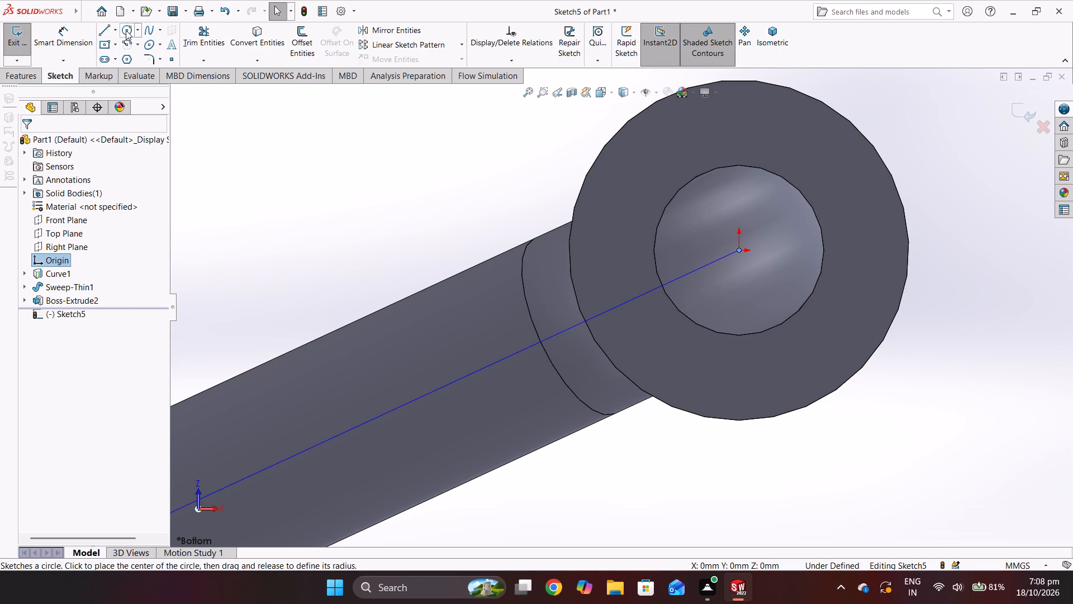
left_click(739, 248)
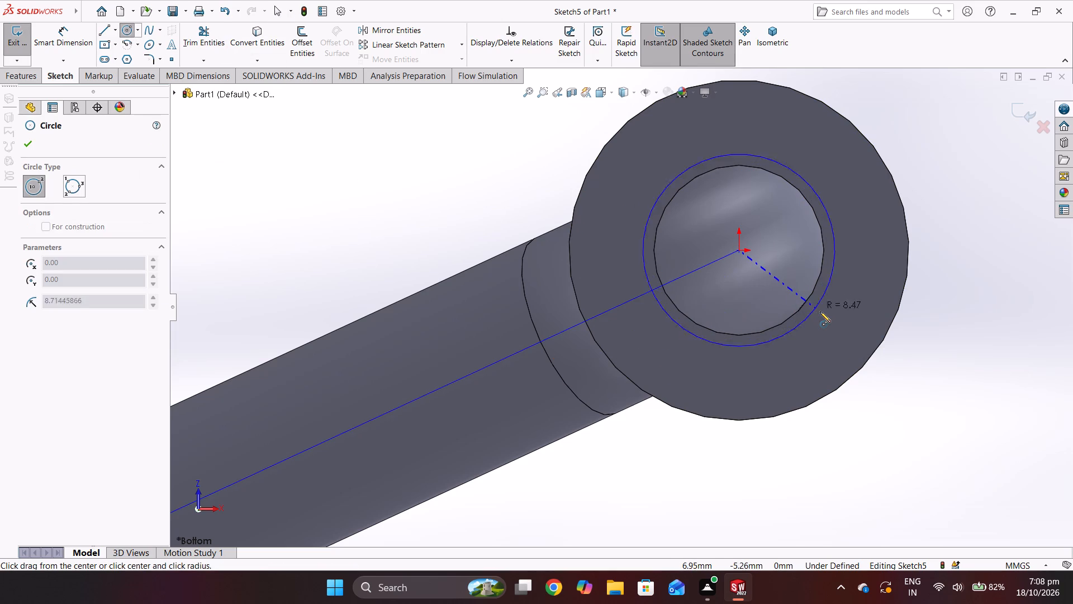
left_click(844, 329)
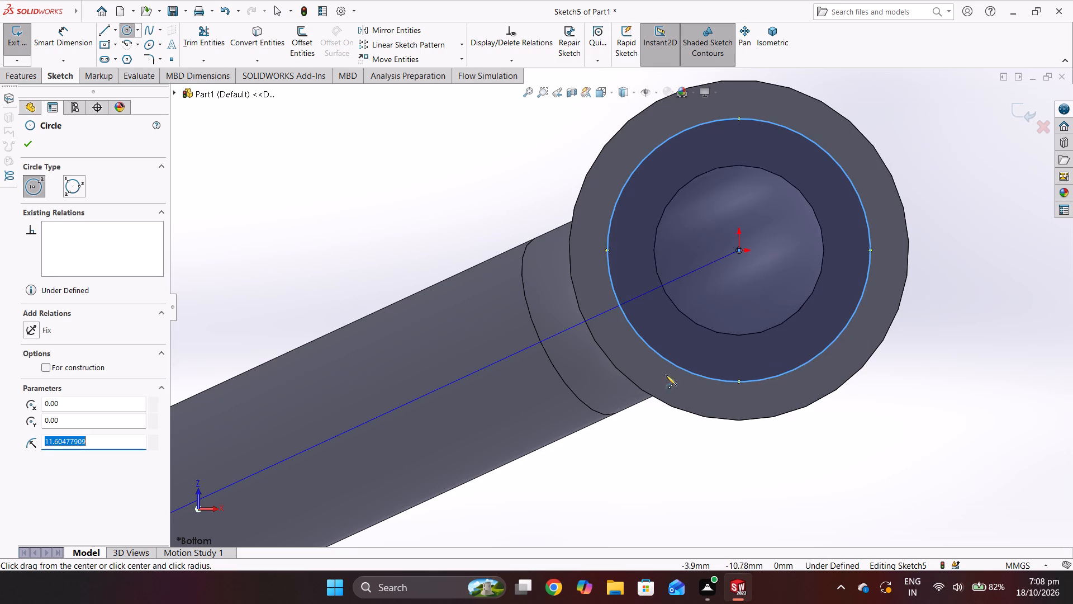
Make the circle construction geometry and set its radius to 12.5 mm.
left_click(50, 364)
double_click(92, 441)
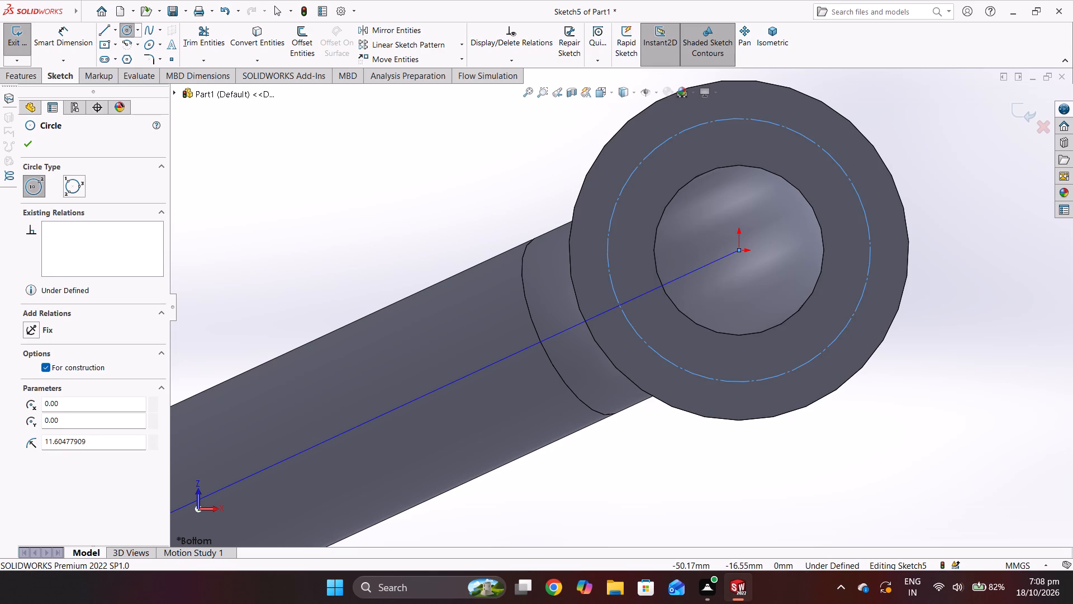
type("123")
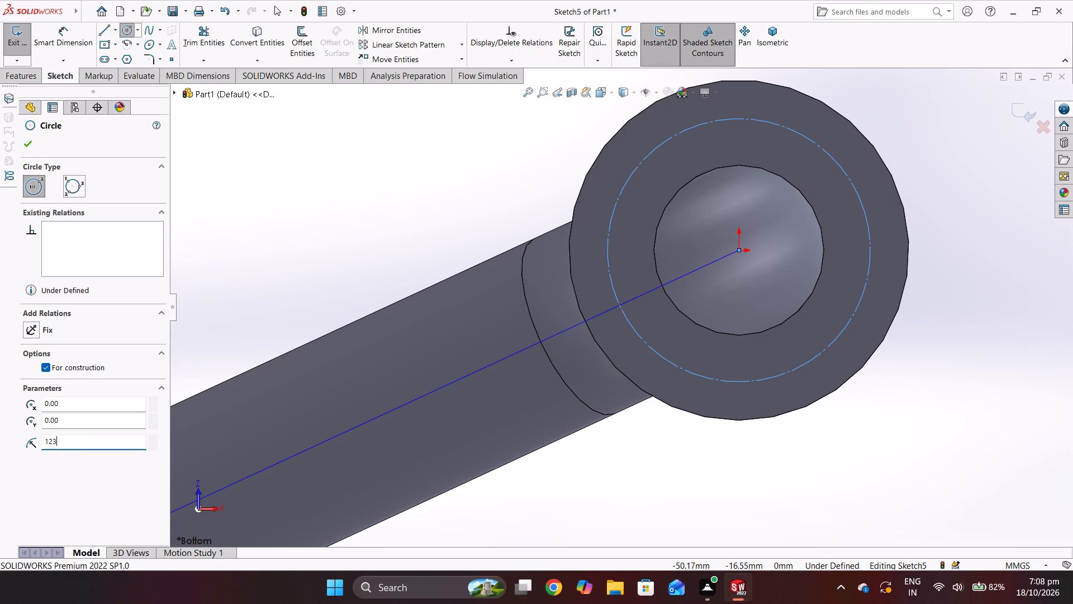
key("BackSpace")
type(".5")
key("Return")
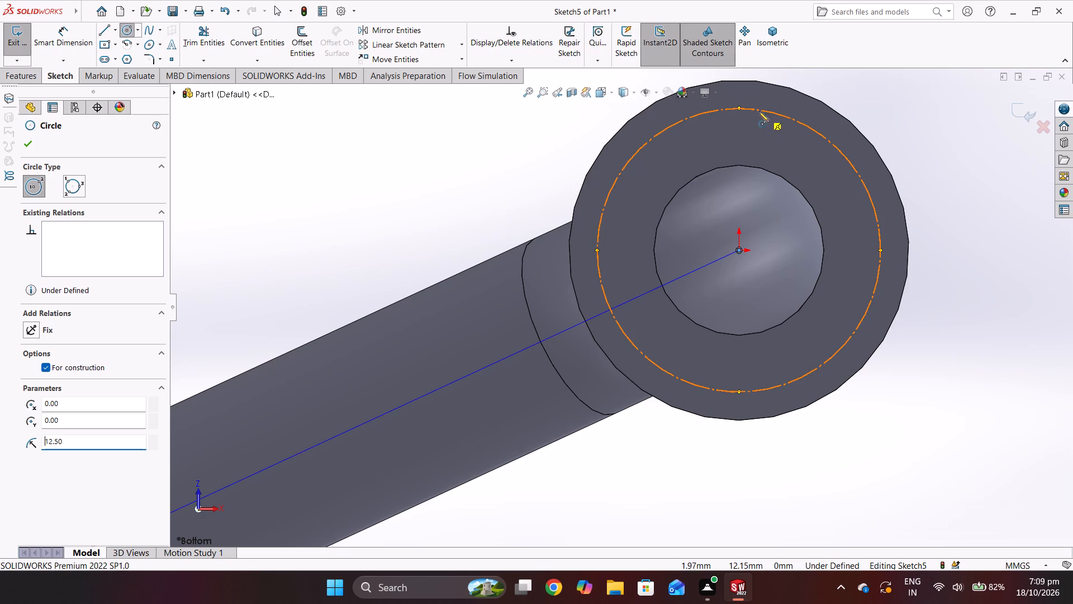
Sketch a circle centred on the top quadrant point of the construction circle and set its radius to 1 mm.
left_click(739, 110)
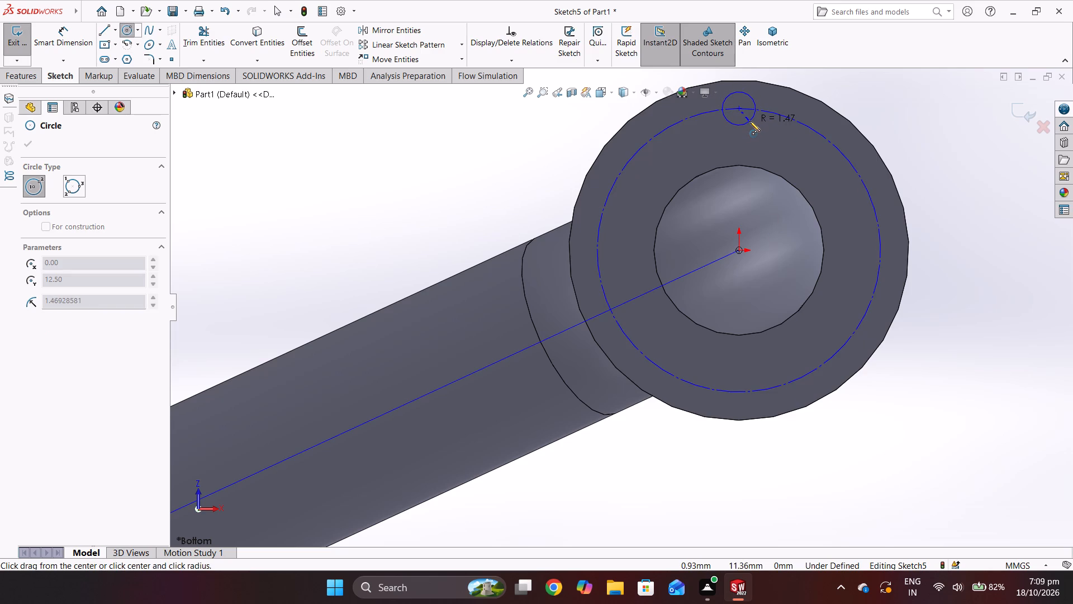
left_click(749, 121)
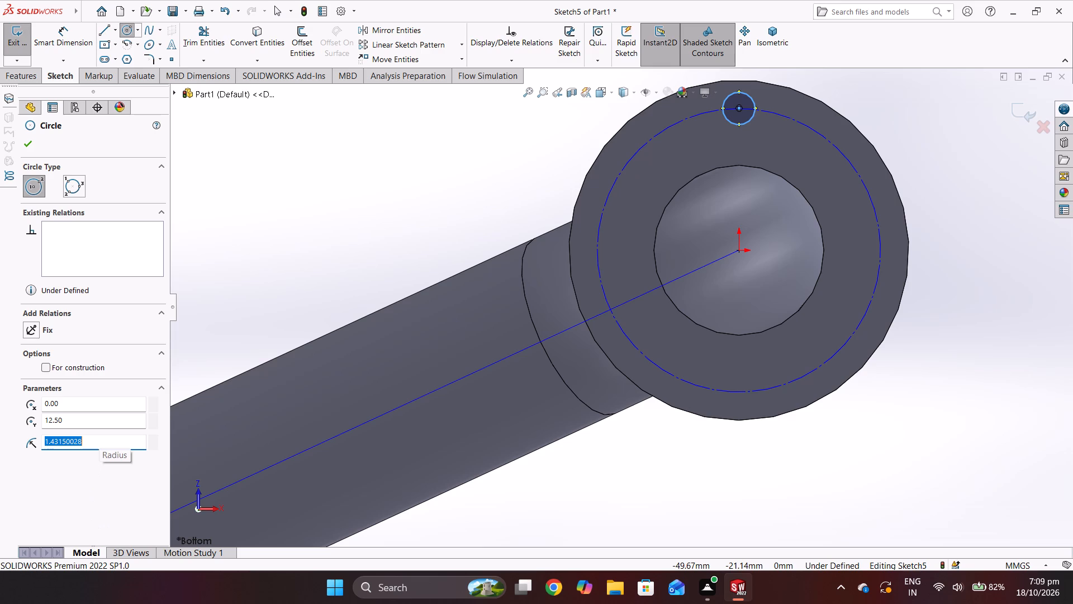
double_click(99, 443)
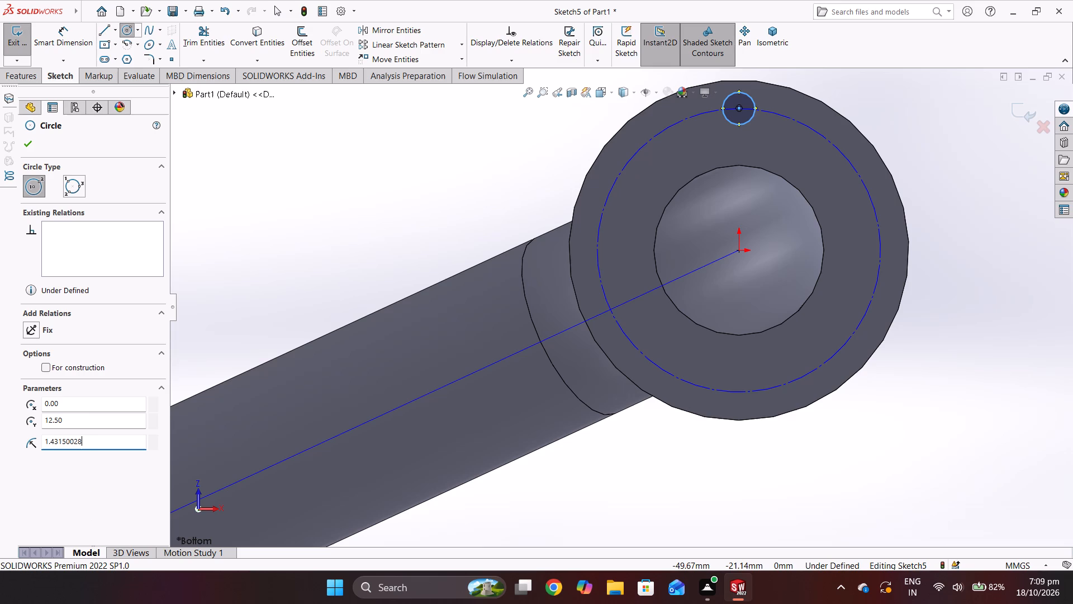
key("2")
key("Return")
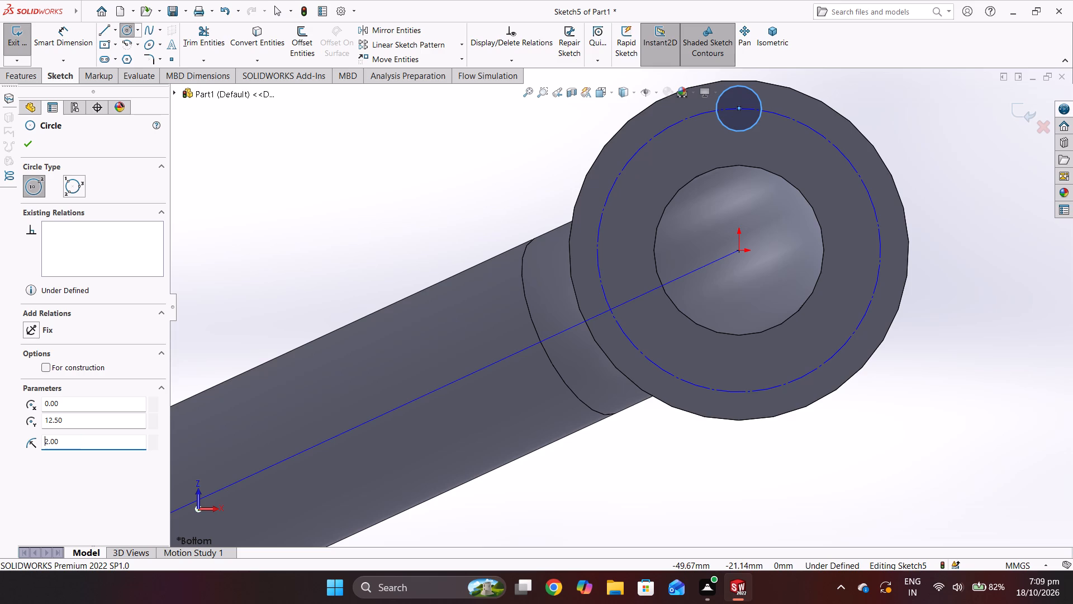
key("Right")
key("BackSpace")
key("1")
key("Return")
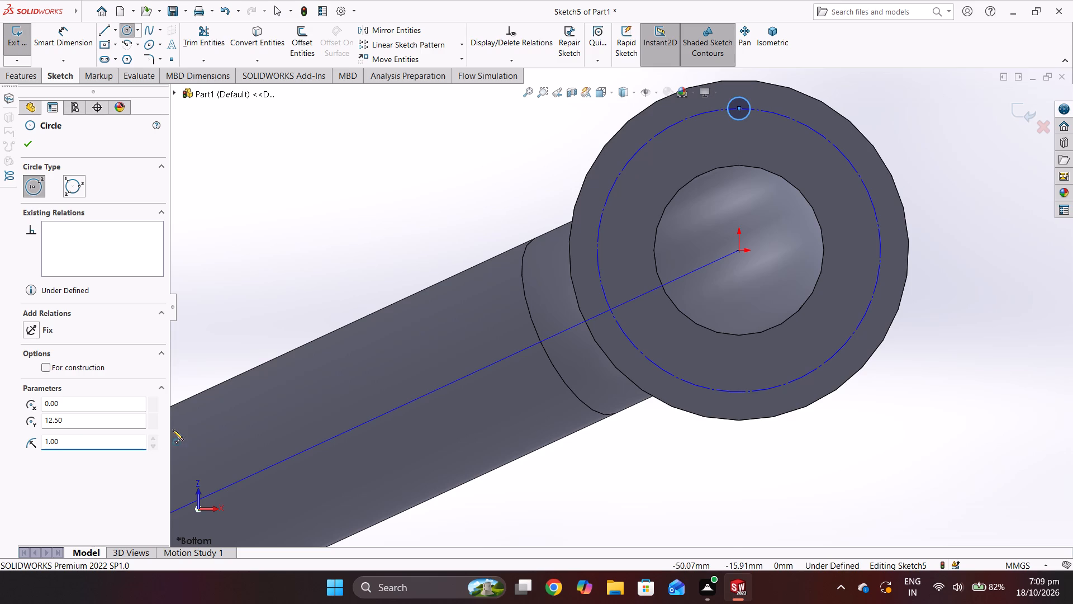
left_click(32, 145)
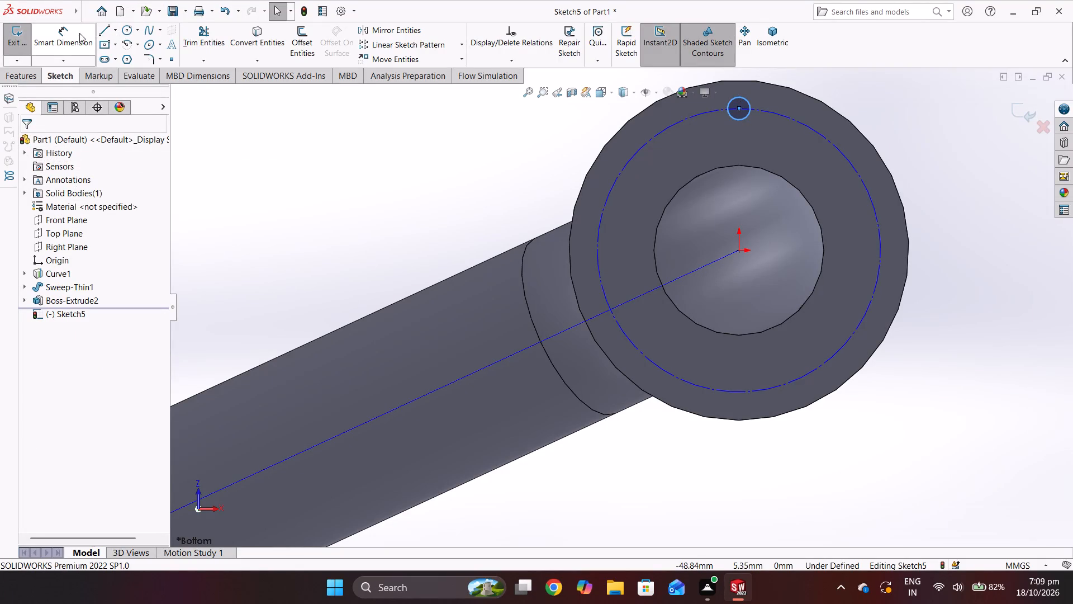
Dimension the construction circle's diameter at 25 mm and the small circle's diameter at 2 mm.
left_click(79, 33)
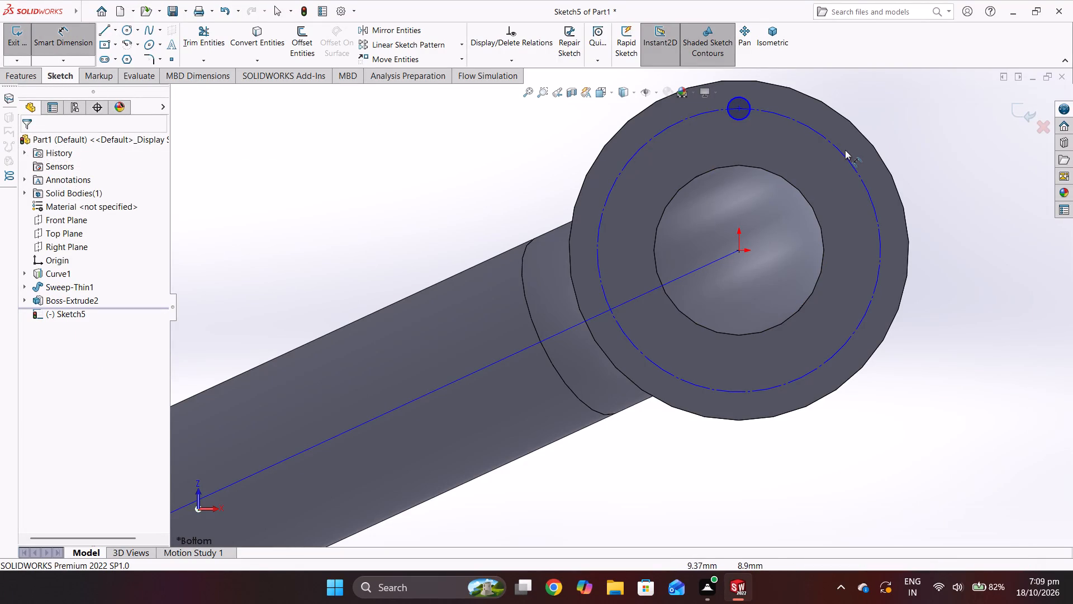
left_click(845, 154)
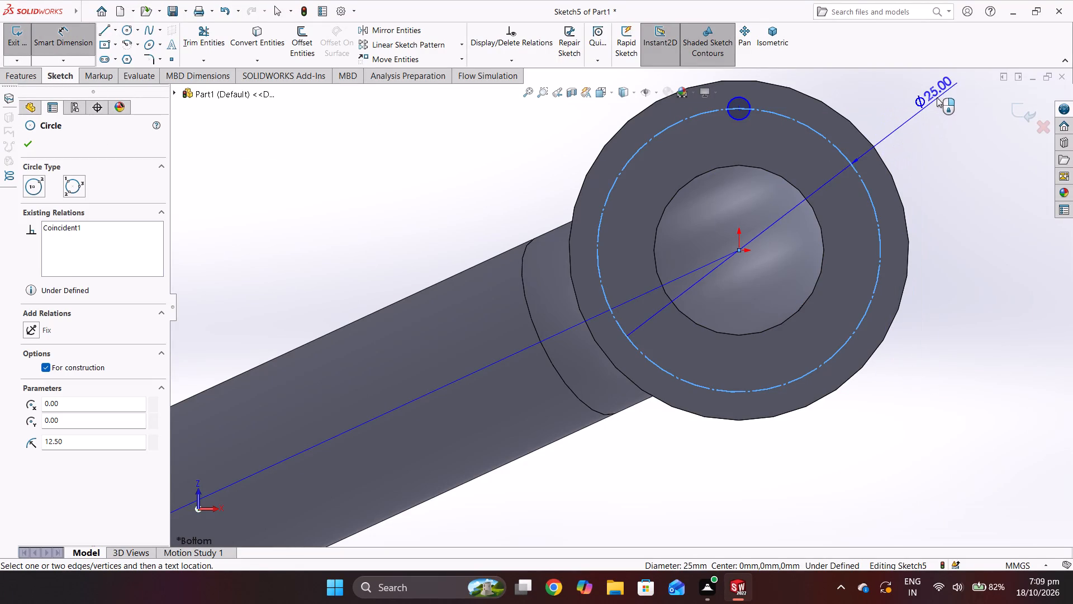
left_click(933, 102)
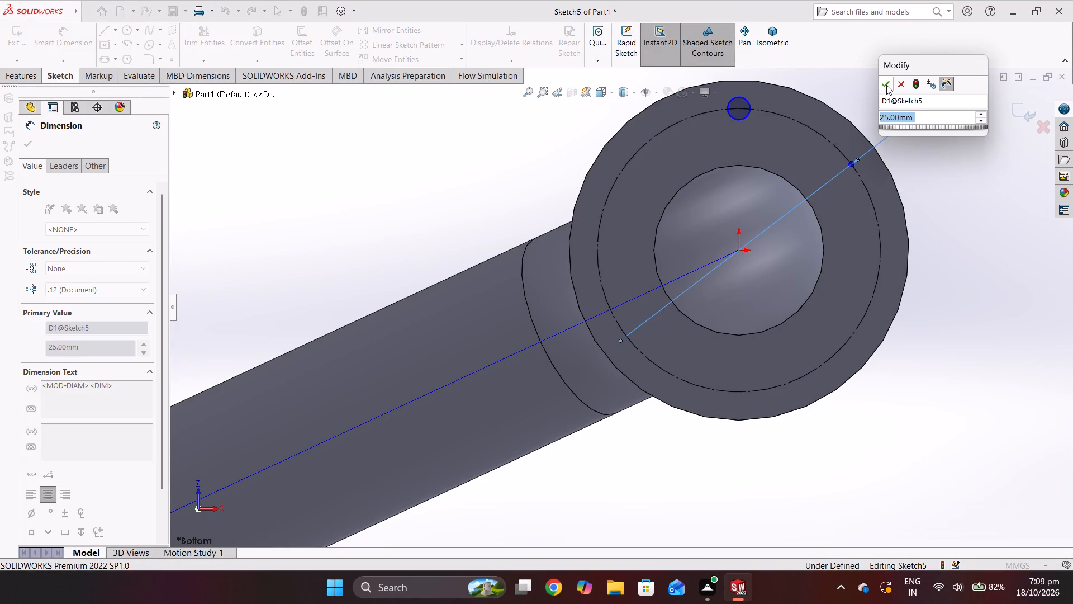
left_click(886, 85)
left_click(748, 100)
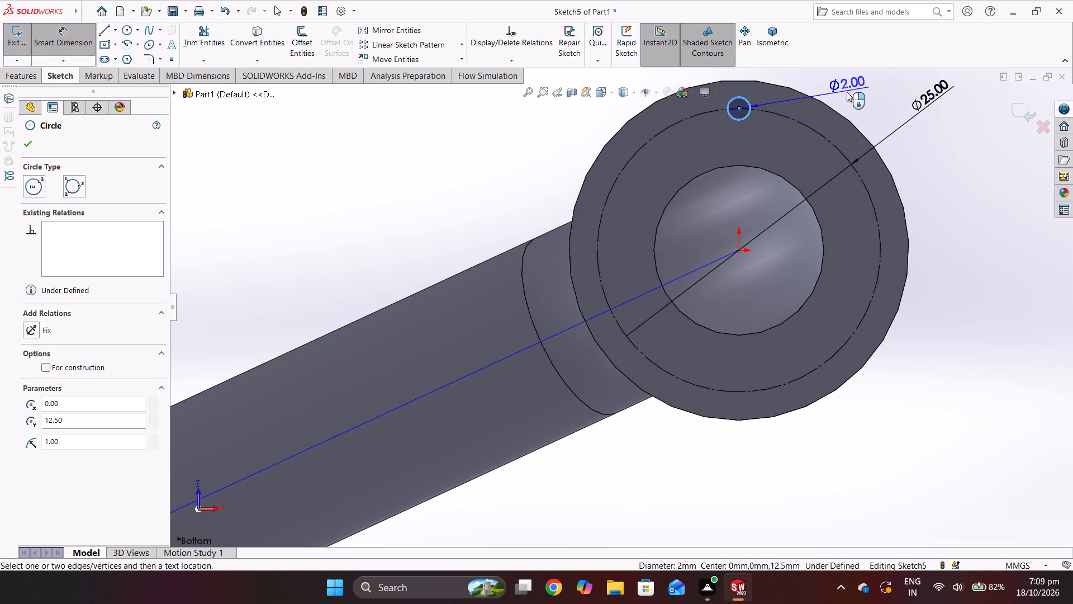
left_click(754, 141)
left_click(705, 125)
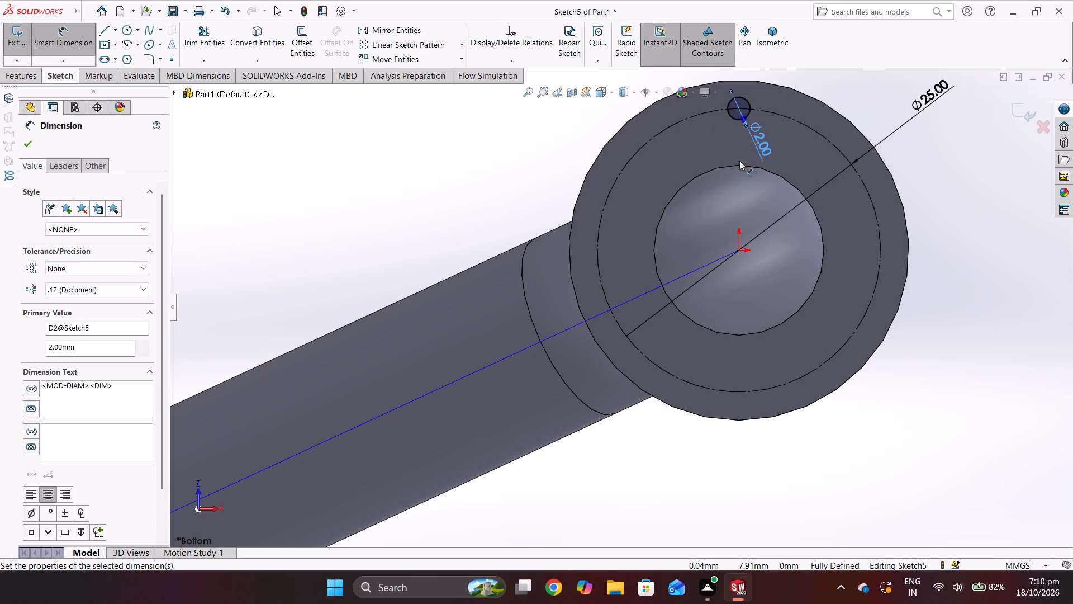
left_click(30, 144)
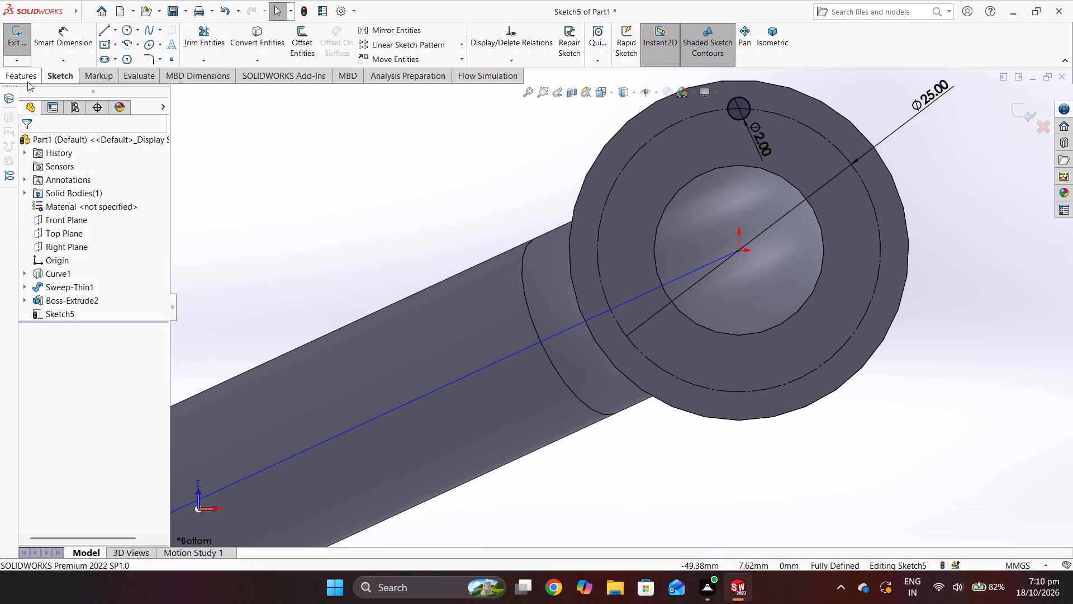
Cut-extrude the small circle through the flange from the sketch plane with the Up To Next end condition.
left_click(27, 79)
left_click(185, 48)
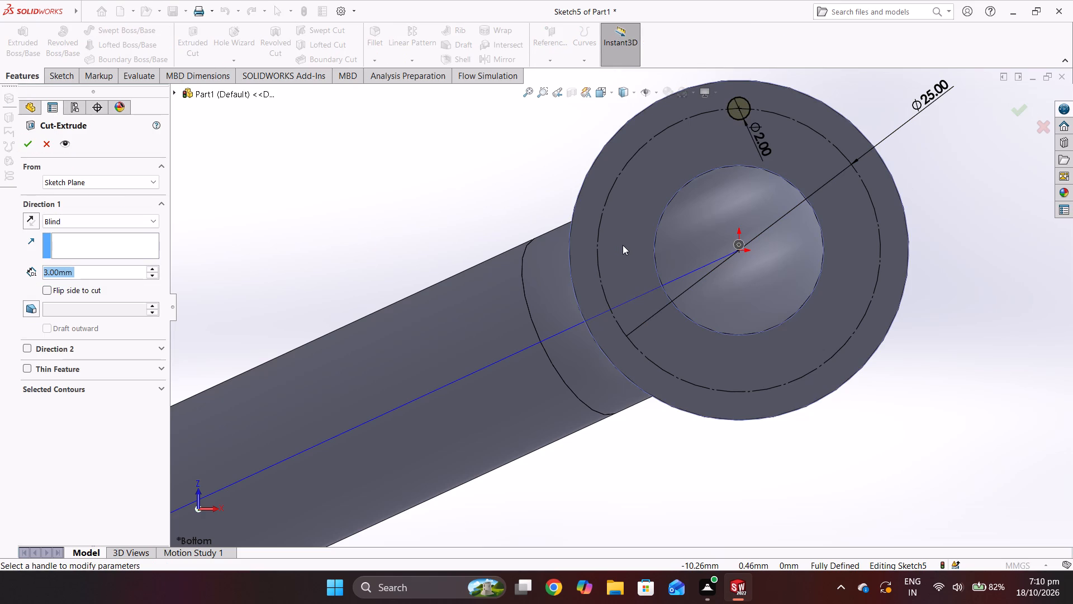
scroll(742, 182, "down", 2)
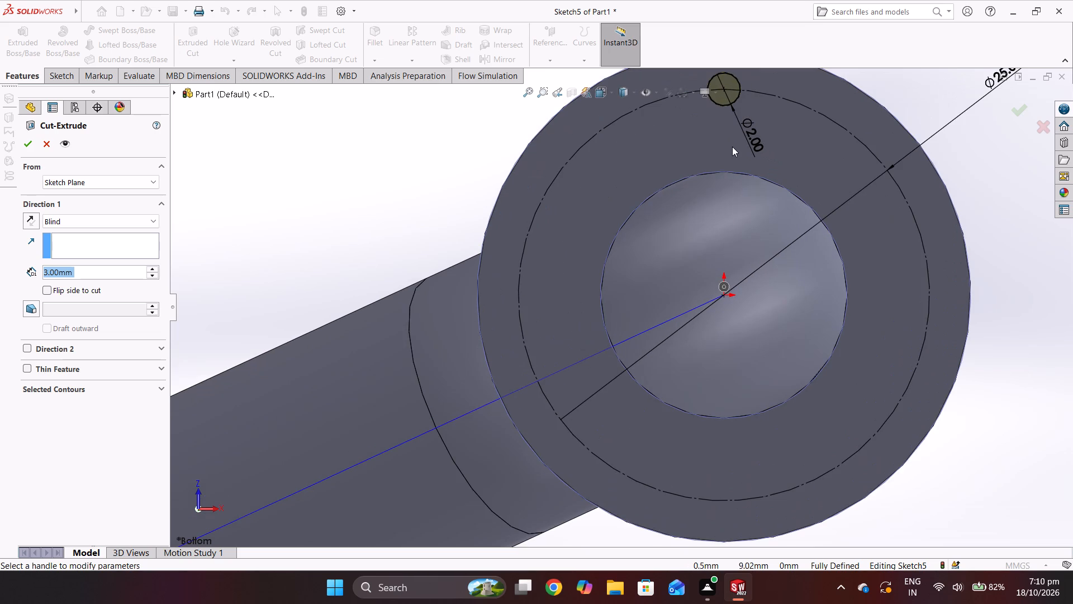
middle_click_drag(732, 147, 737, 209)
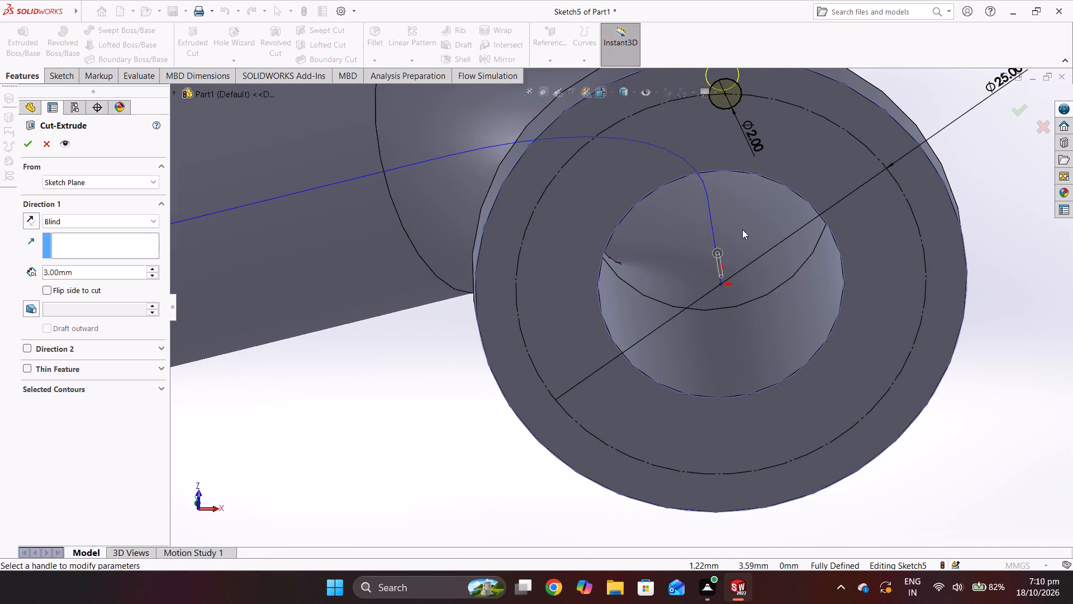
scroll(742, 229, "up", 2)
scroll(742, 229, "down", 3)
scroll(735, 196, "up", 3)
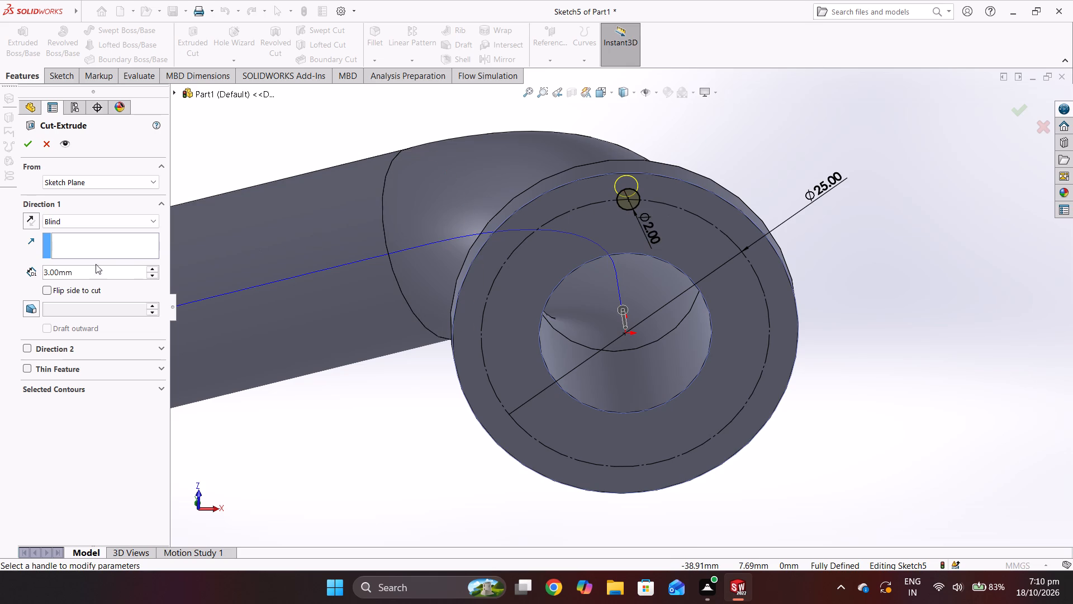
left_click(97, 181)
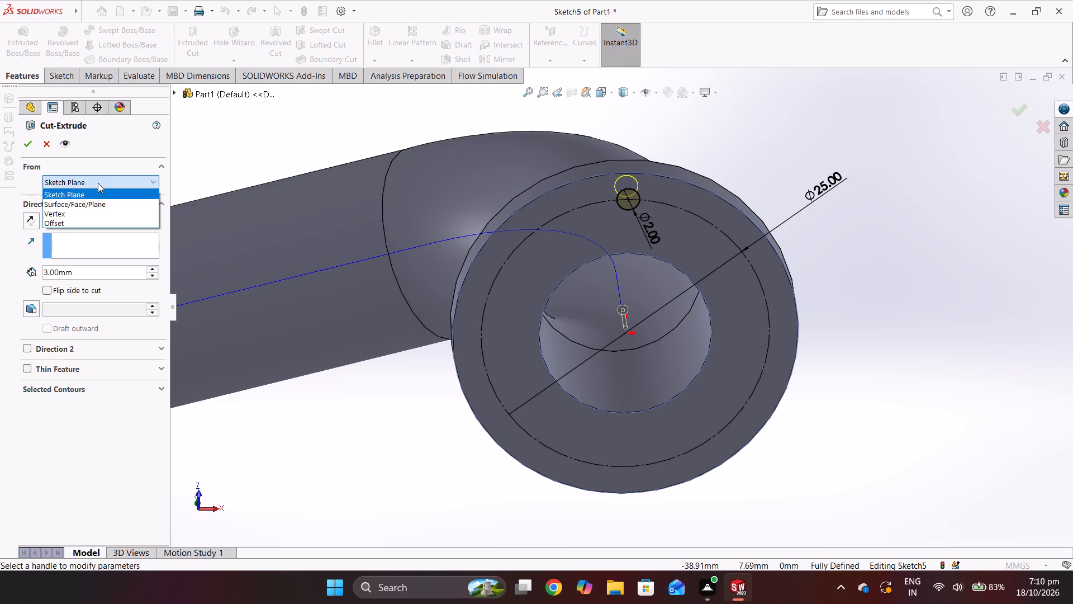
left_click(98, 180)
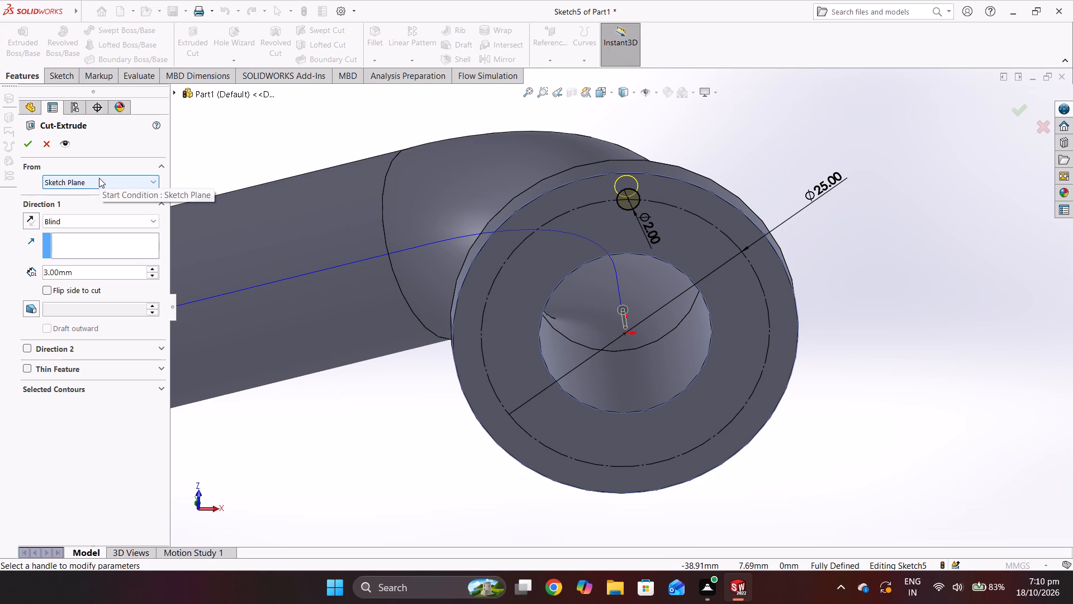
double_click(92, 179)
left_click(97, 225)
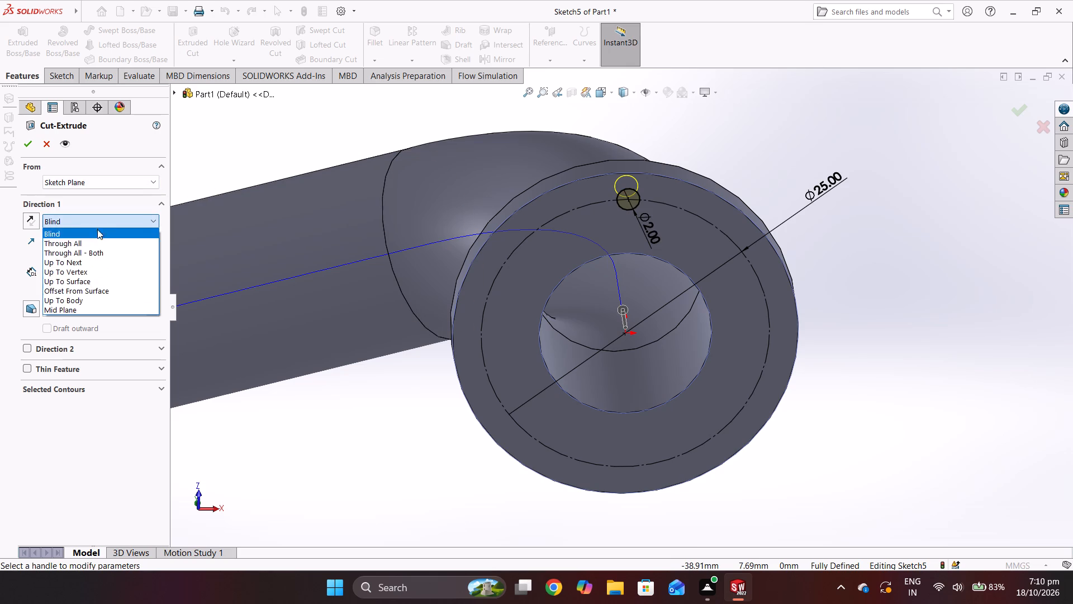
left_click(101, 259)
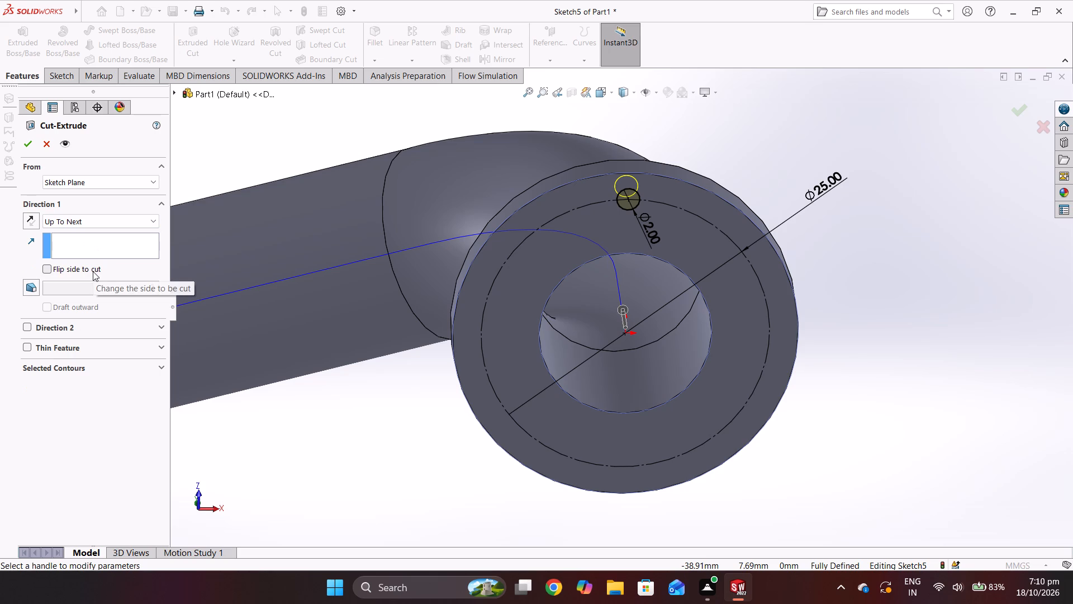
left_click(31, 148)
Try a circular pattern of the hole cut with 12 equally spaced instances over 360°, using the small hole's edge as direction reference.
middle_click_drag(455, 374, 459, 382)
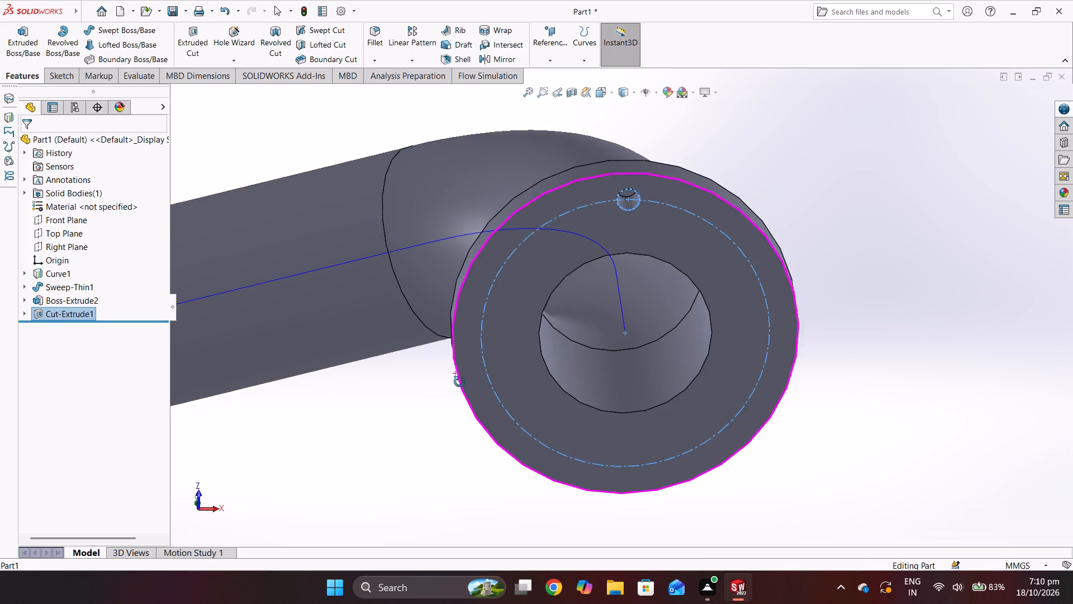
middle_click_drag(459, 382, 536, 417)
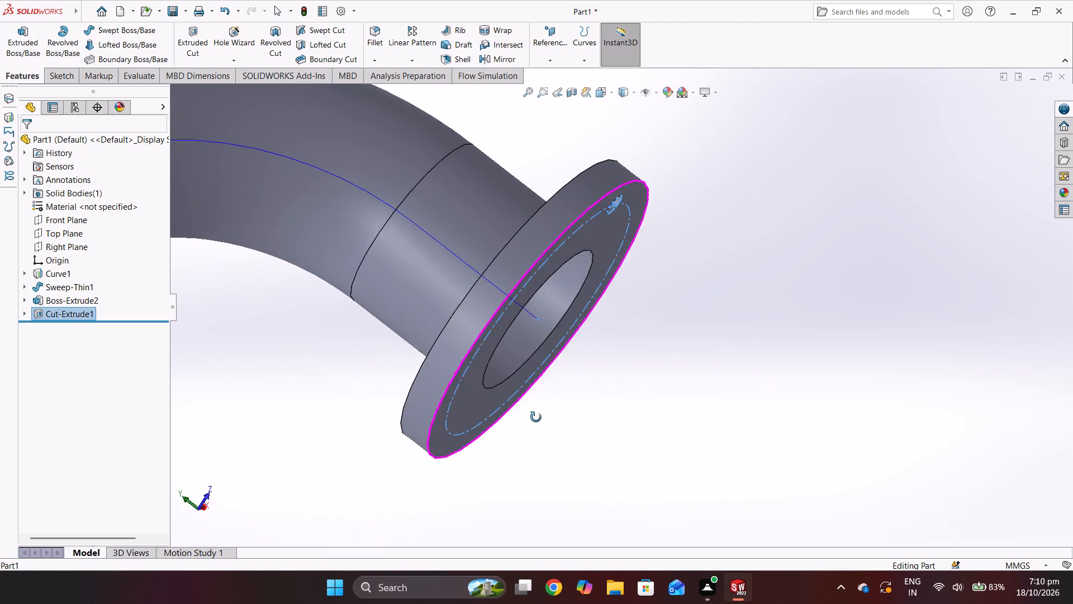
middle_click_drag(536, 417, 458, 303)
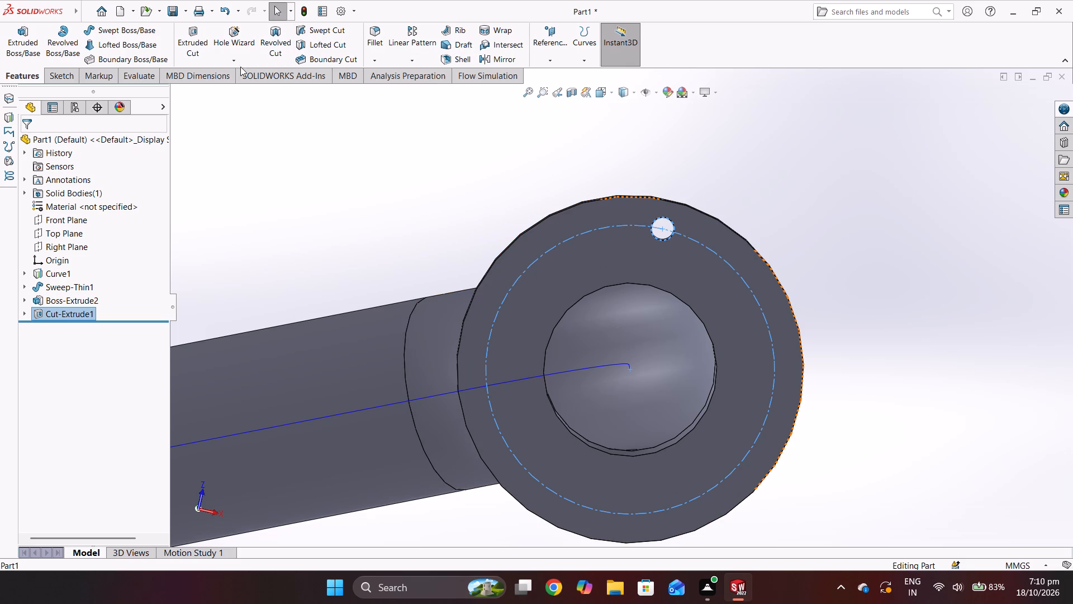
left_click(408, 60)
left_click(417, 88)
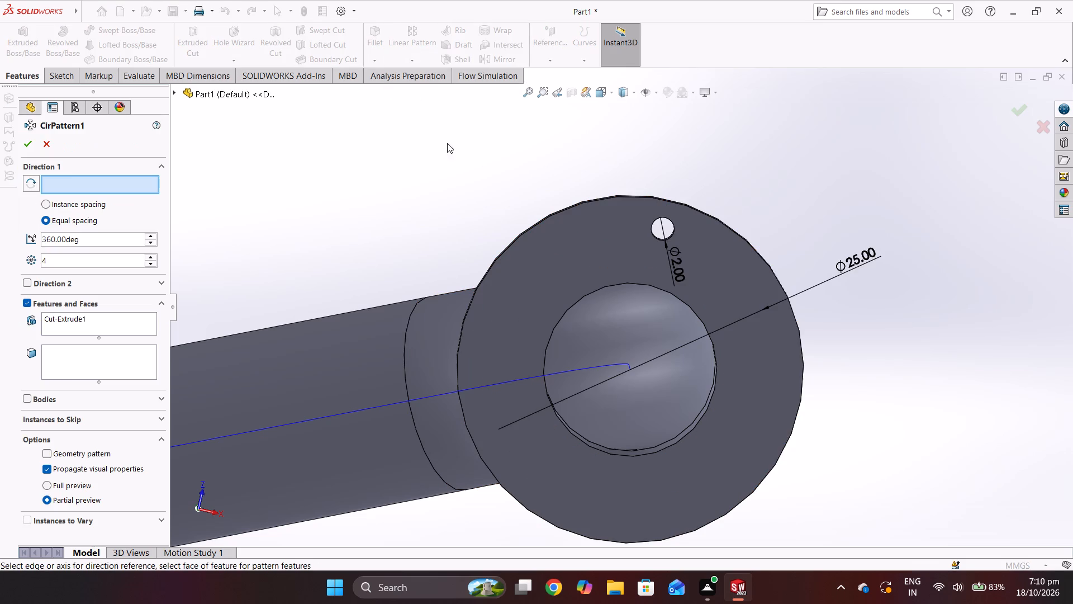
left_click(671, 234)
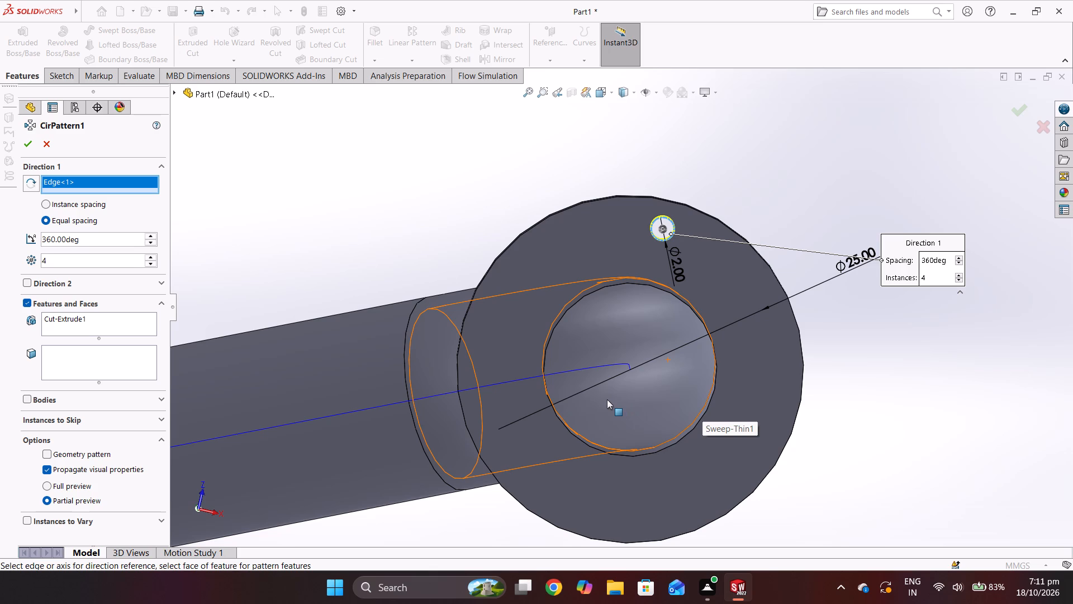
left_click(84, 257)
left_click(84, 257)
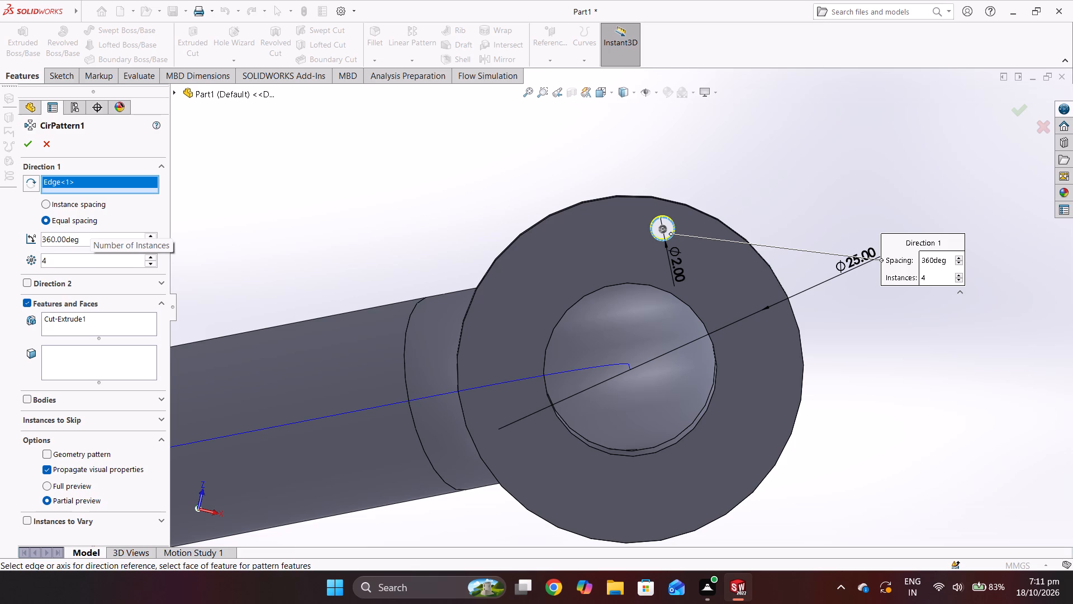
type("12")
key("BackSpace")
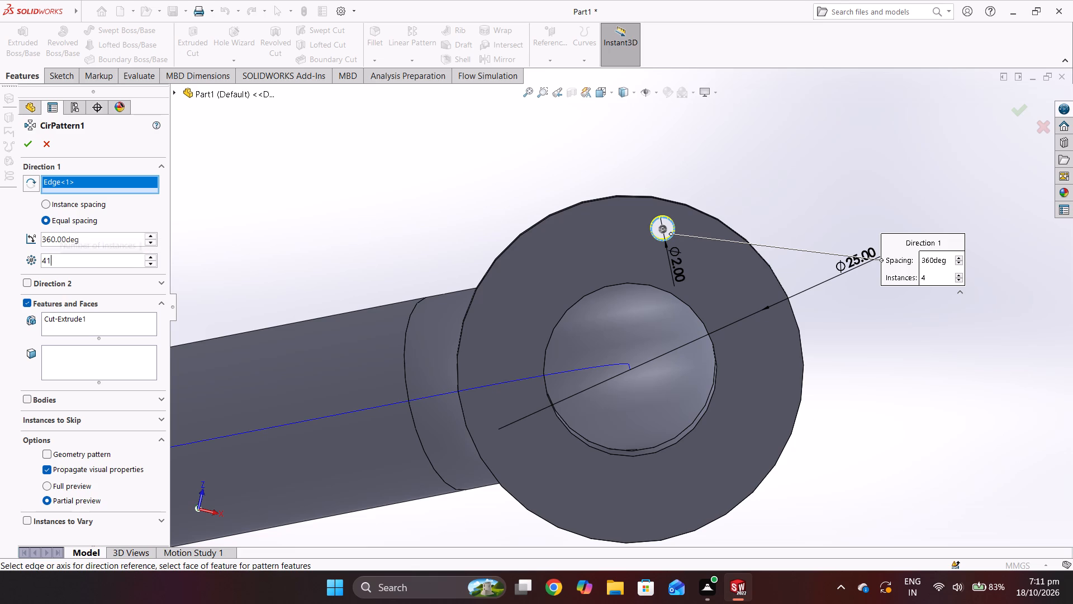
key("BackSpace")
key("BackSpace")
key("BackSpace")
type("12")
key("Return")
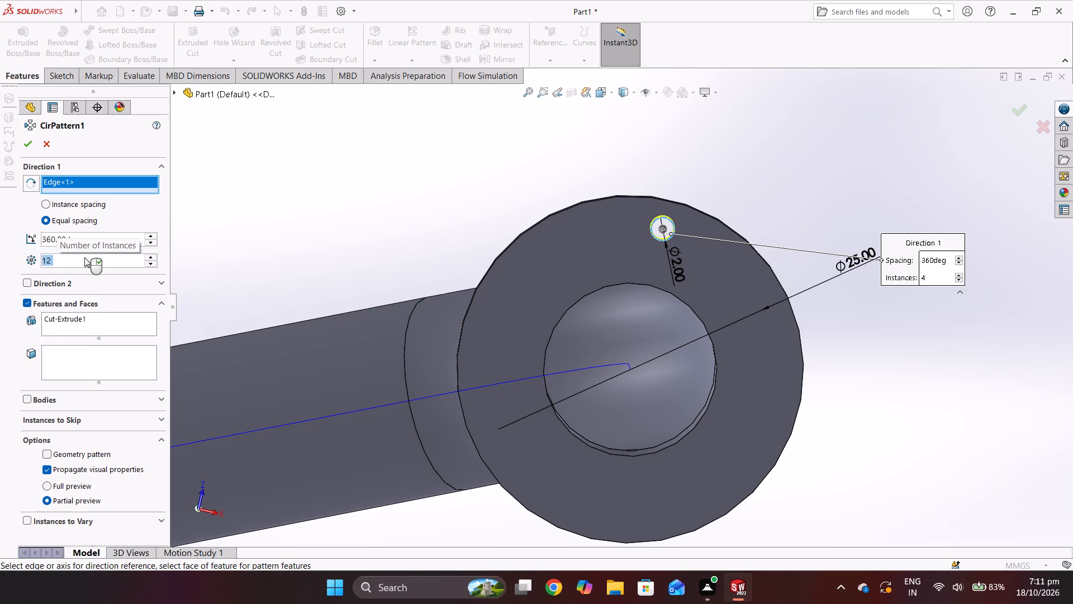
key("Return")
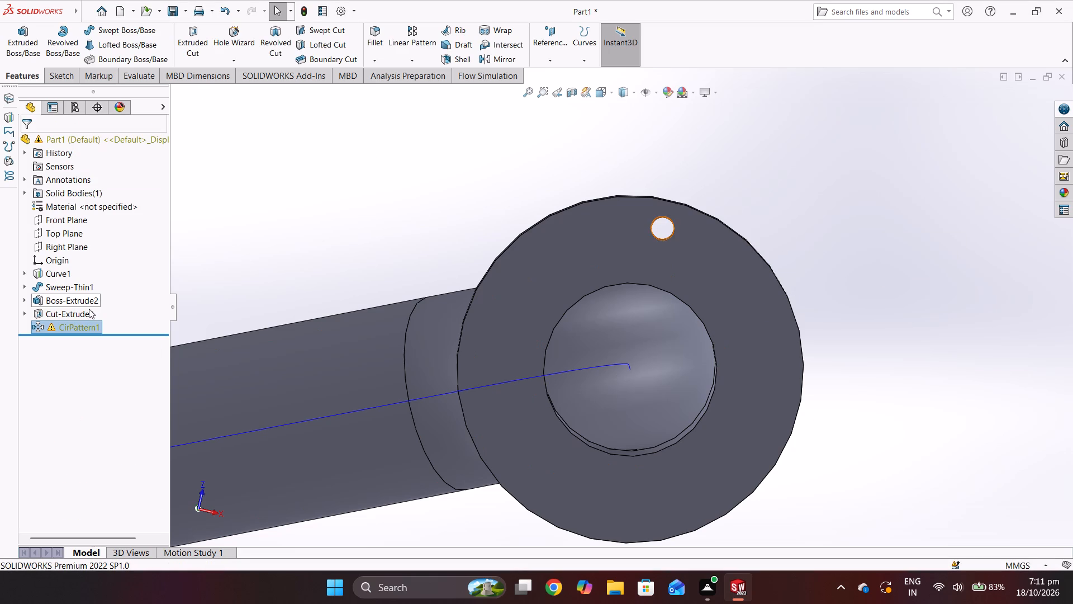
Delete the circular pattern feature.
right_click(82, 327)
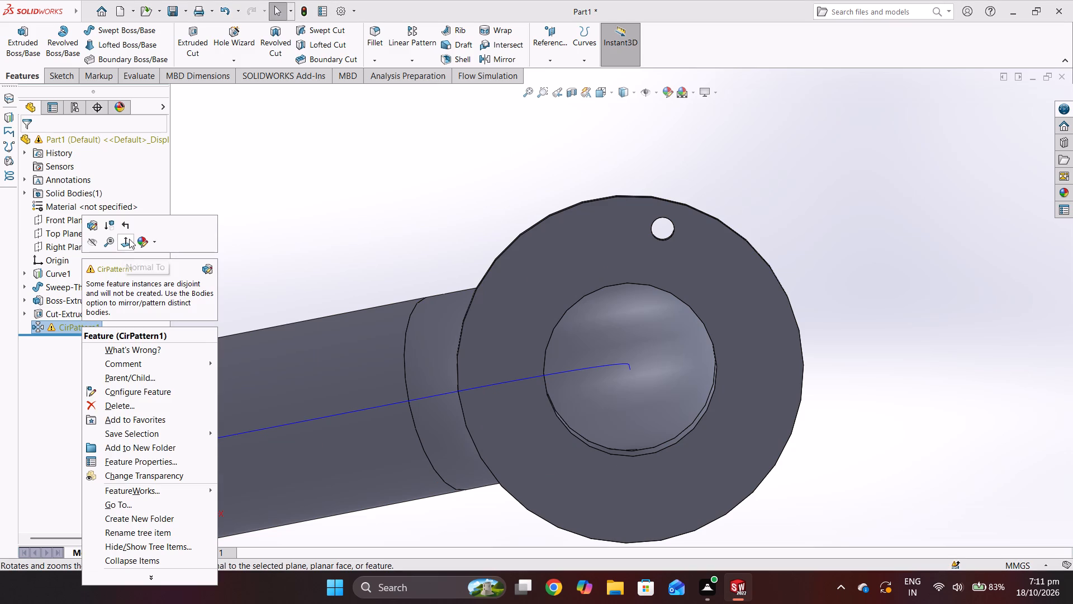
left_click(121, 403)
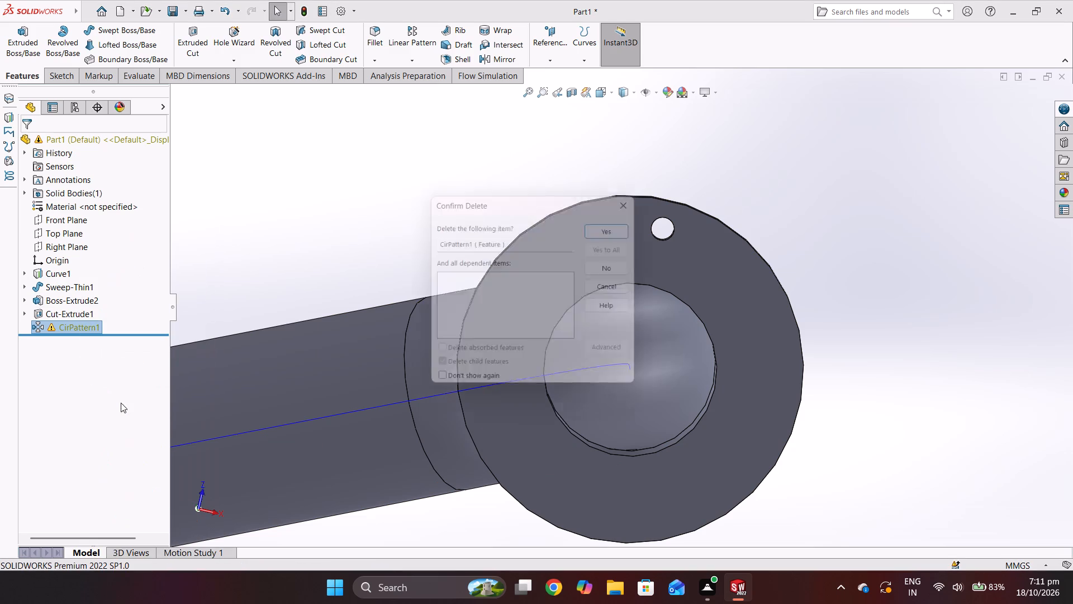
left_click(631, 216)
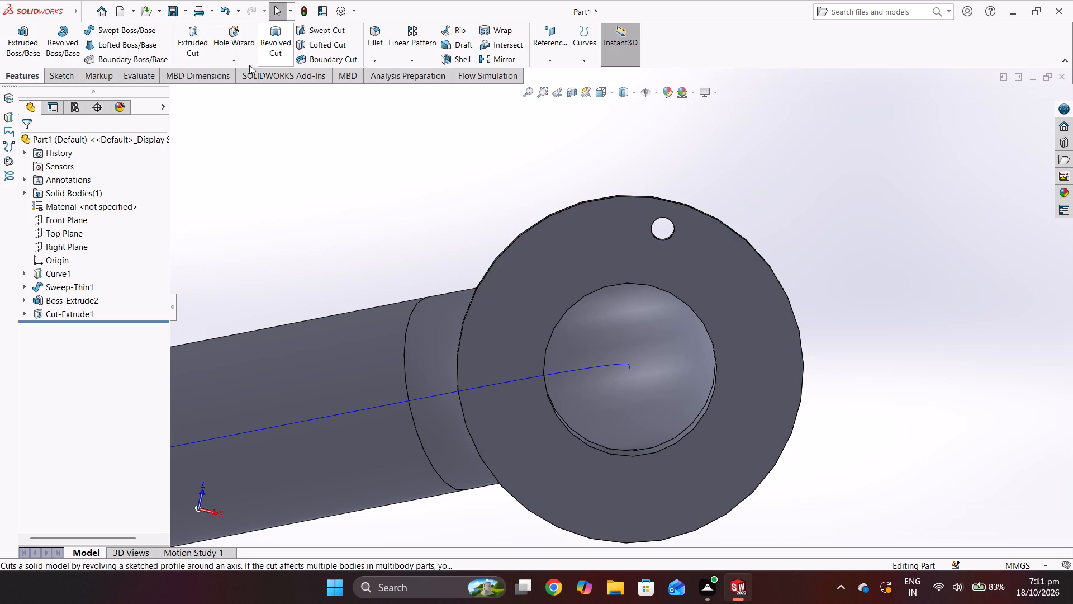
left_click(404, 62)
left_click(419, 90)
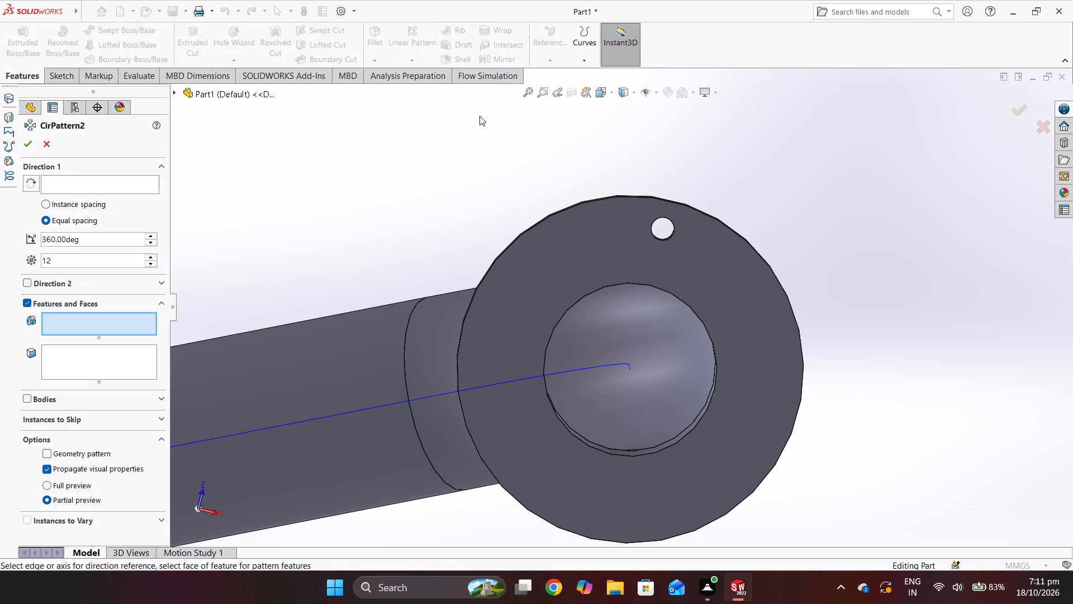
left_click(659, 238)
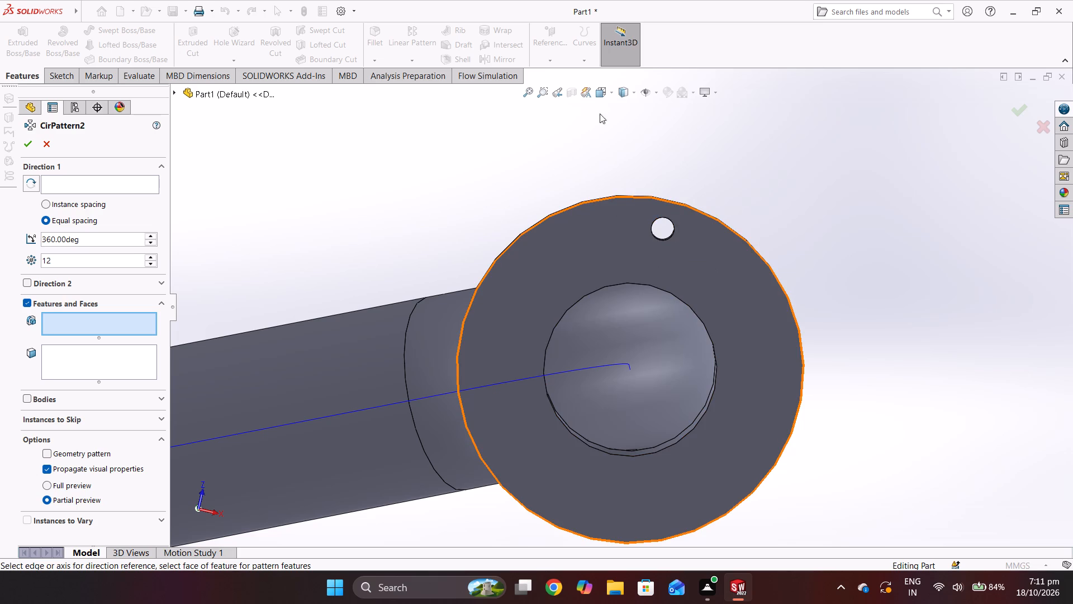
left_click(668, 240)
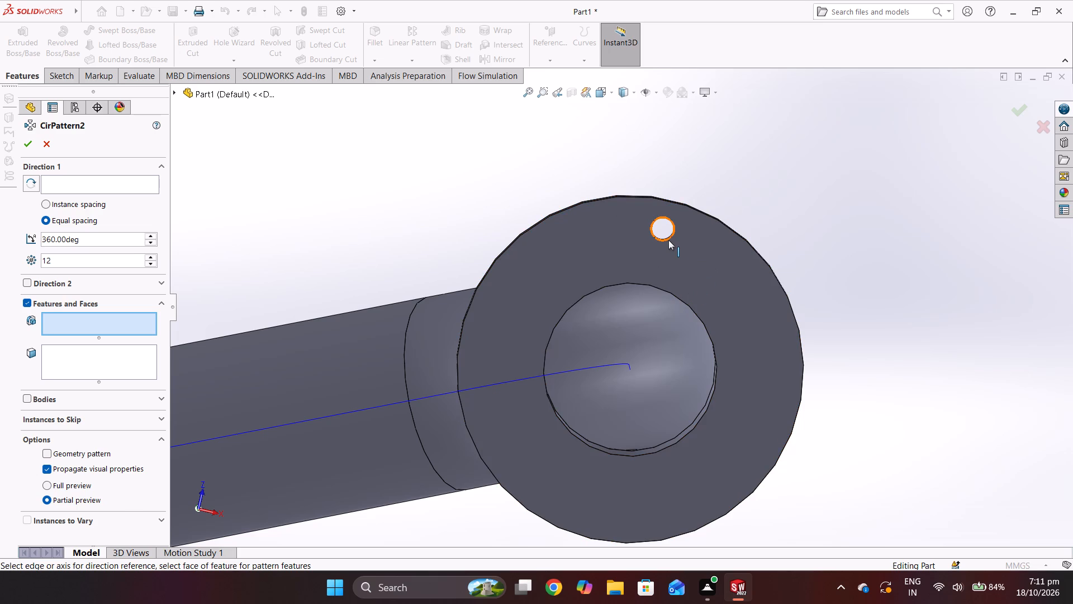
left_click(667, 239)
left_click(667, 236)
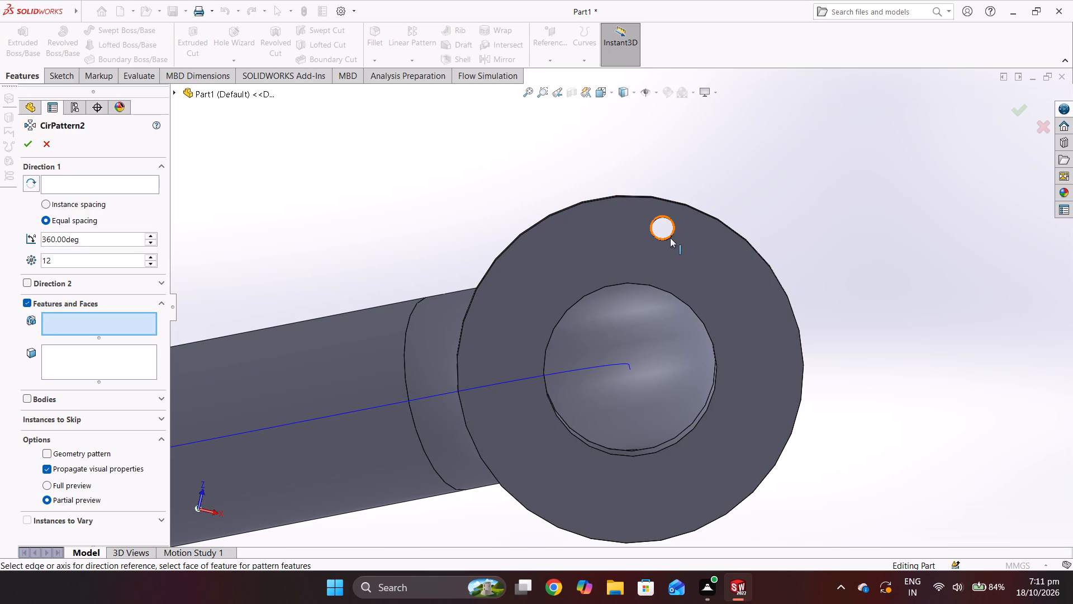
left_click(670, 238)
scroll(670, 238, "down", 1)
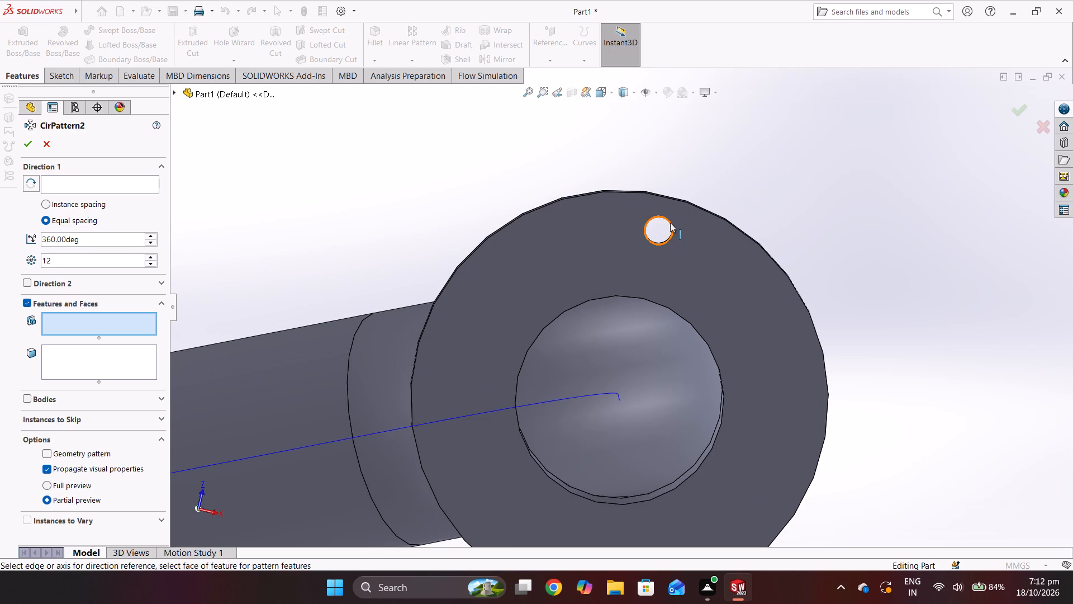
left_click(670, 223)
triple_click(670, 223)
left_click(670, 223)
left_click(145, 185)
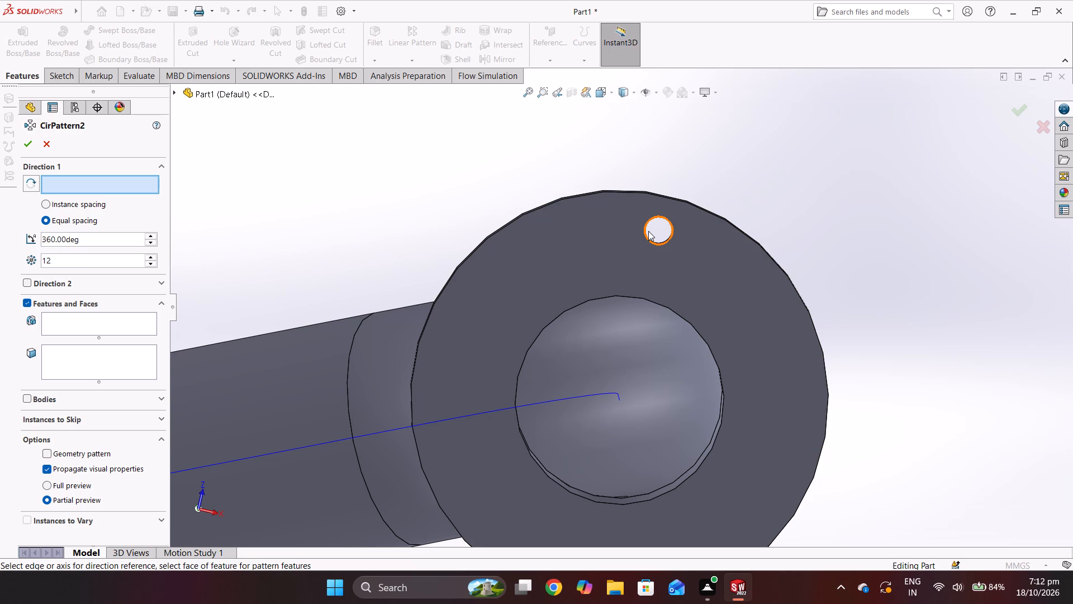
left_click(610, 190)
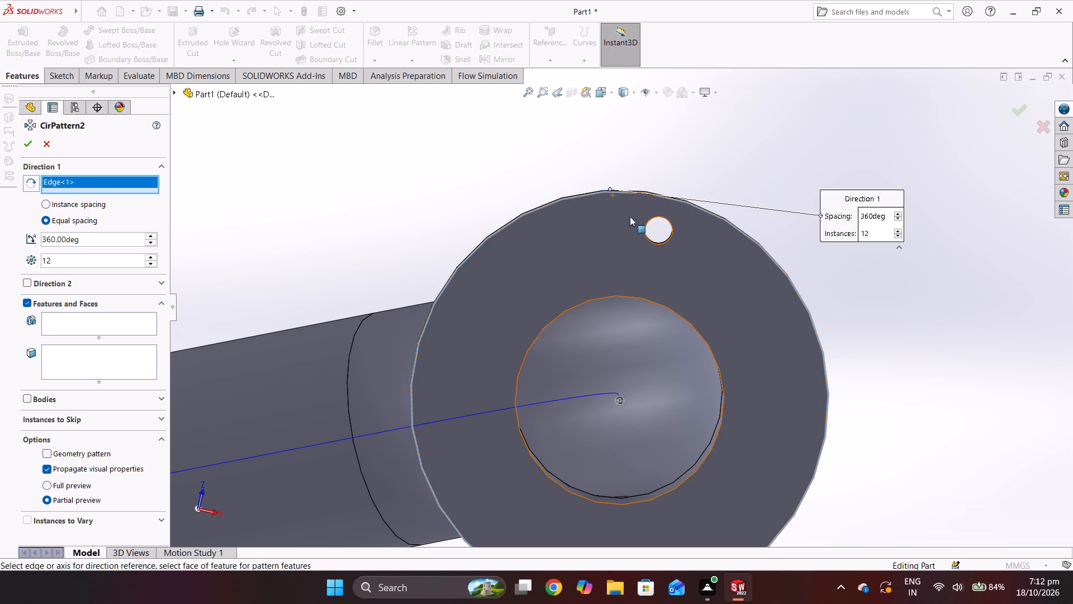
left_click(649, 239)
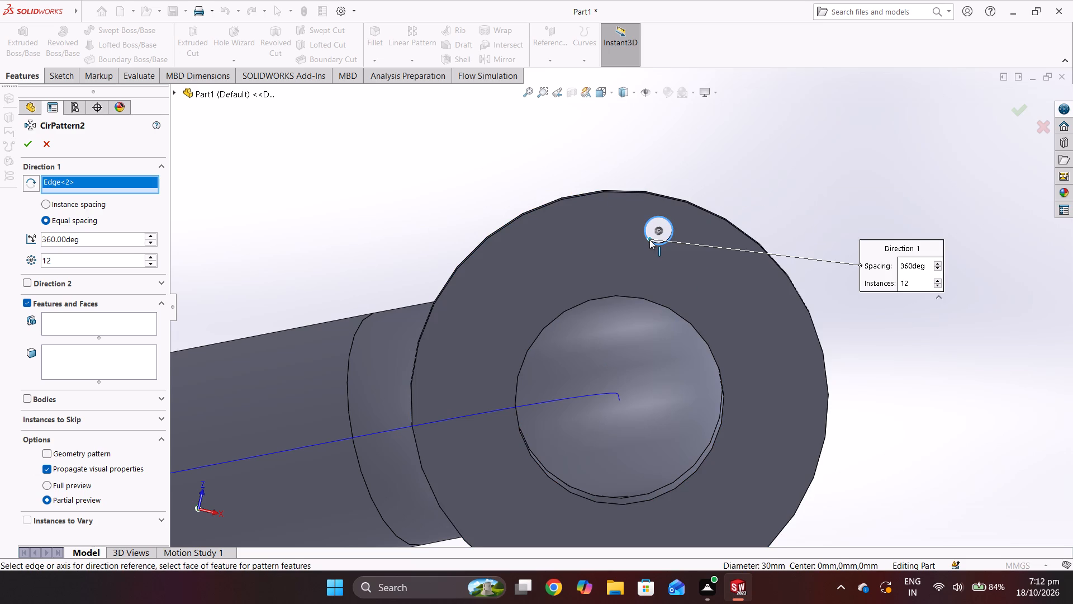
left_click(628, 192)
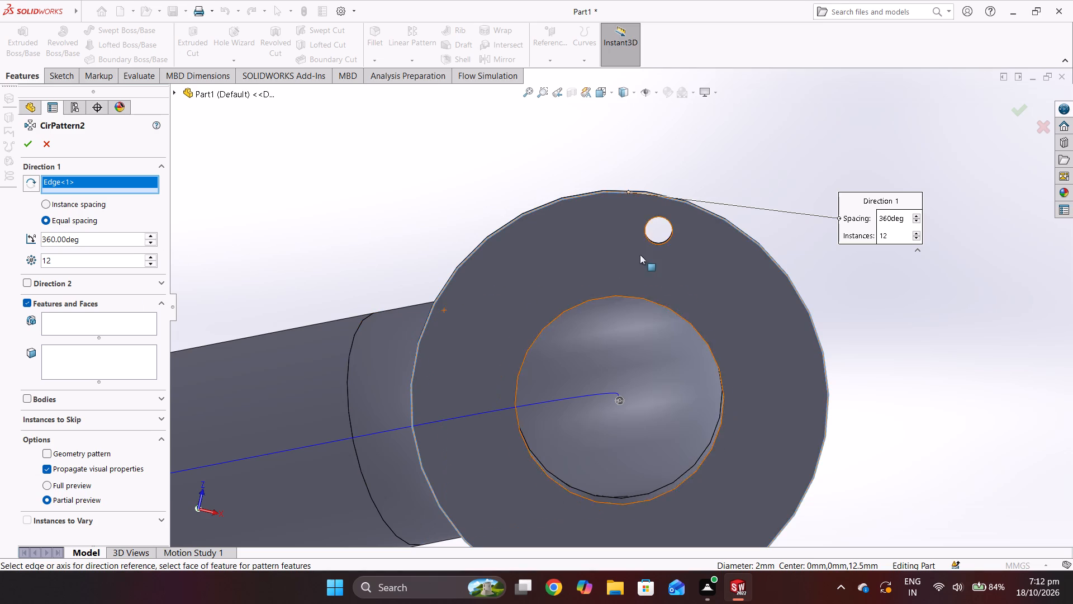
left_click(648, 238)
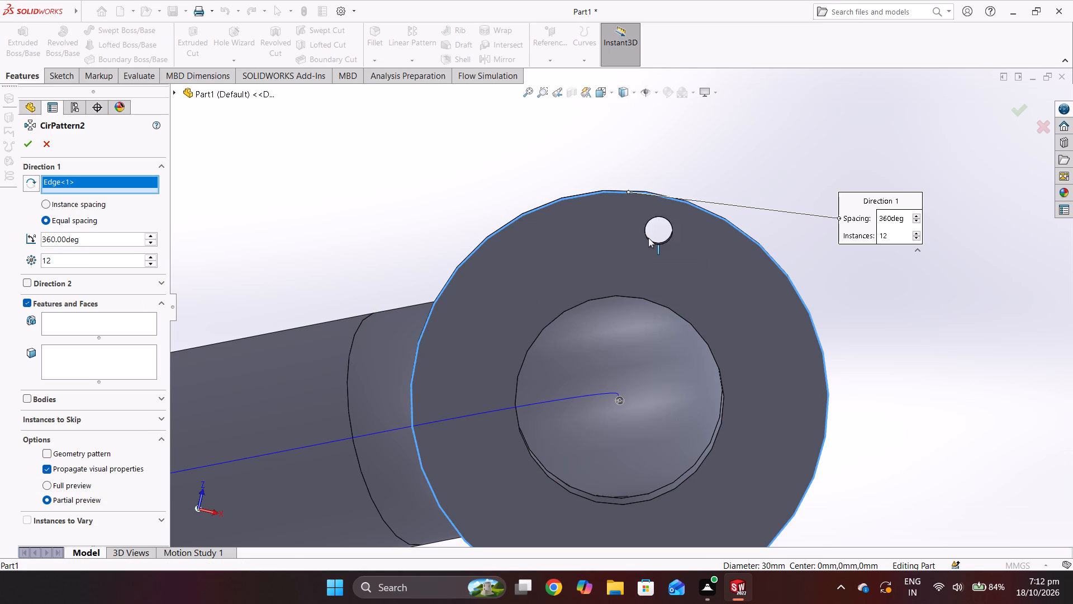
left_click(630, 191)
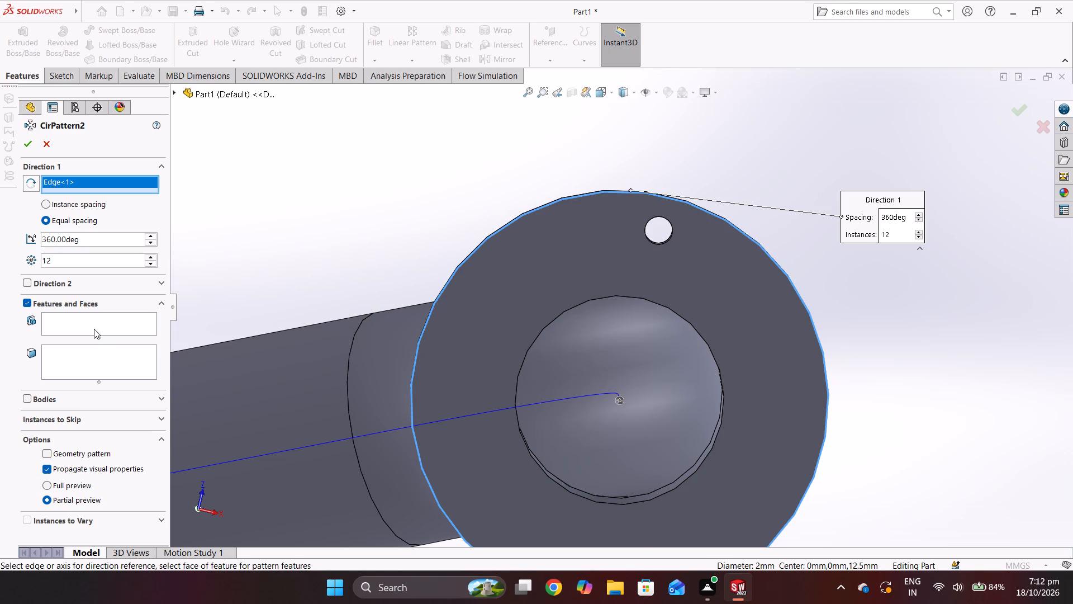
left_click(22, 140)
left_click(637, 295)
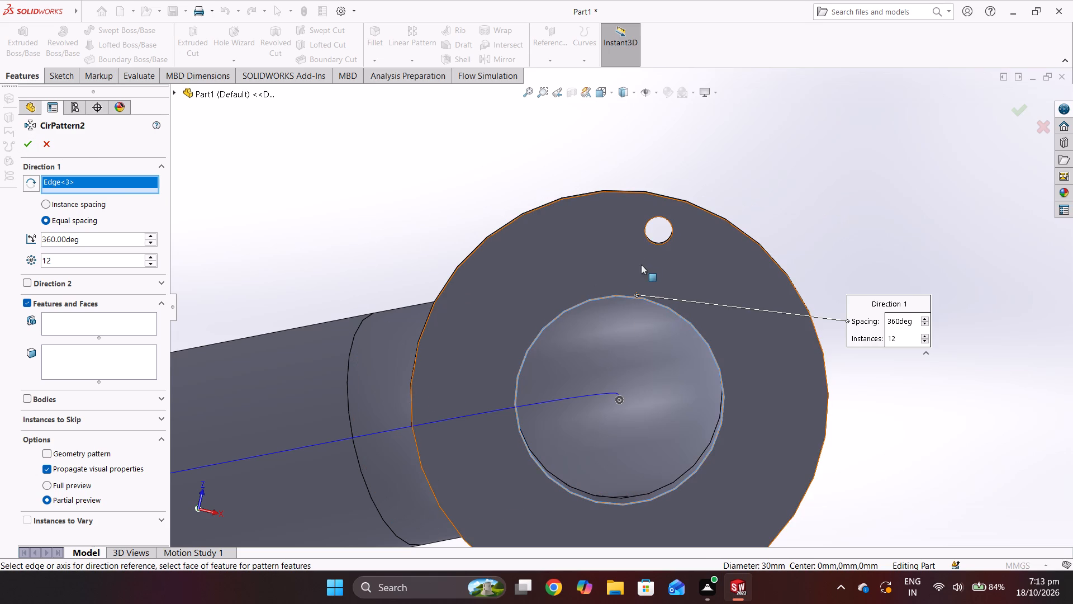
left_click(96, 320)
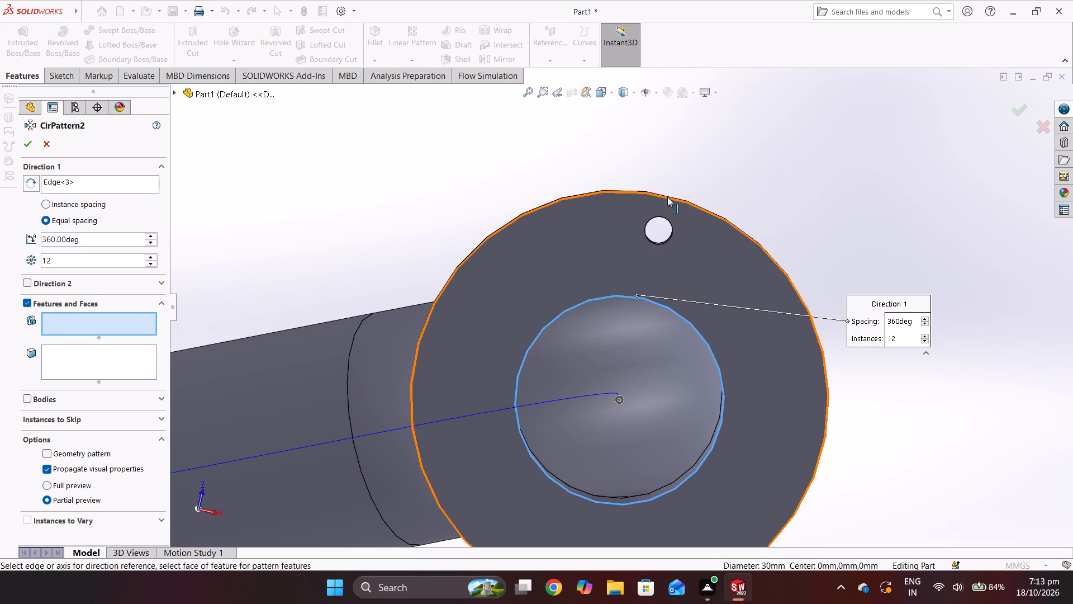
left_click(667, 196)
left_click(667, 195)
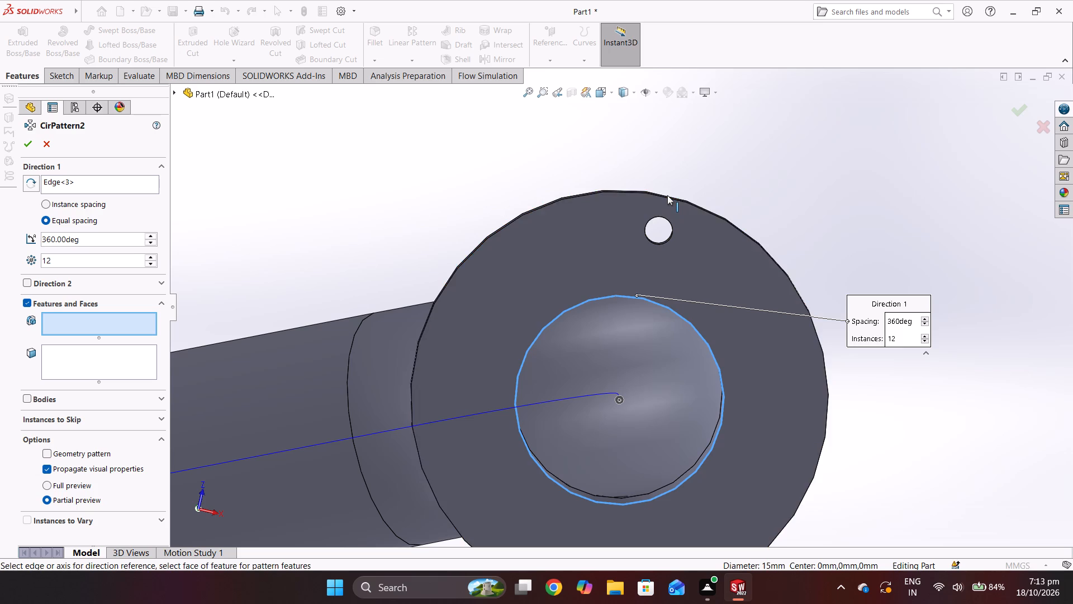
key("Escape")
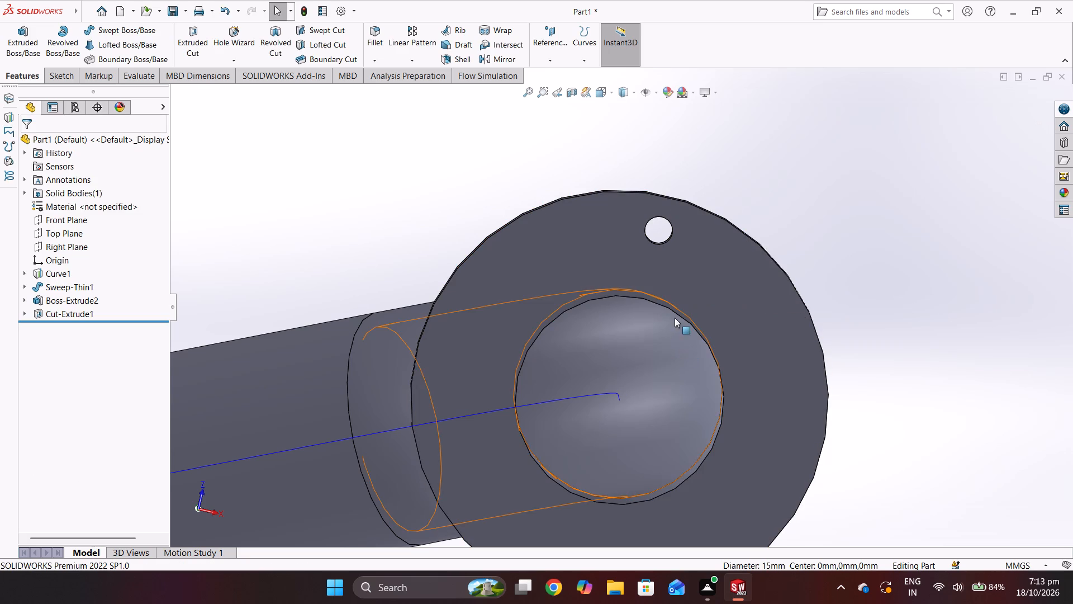
Set up a circular pattern about the flange's outer circular edge with 12 equally spaced instances over 360°.
left_click(664, 239)
left_click(666, 239)
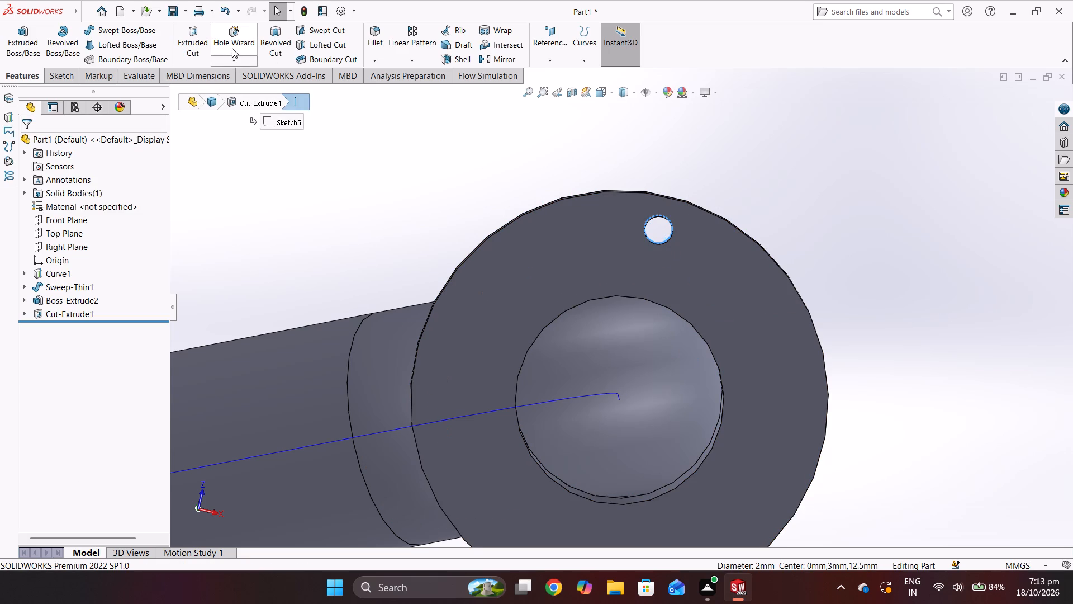
left_click(409, 62)
left_click(420, 87)
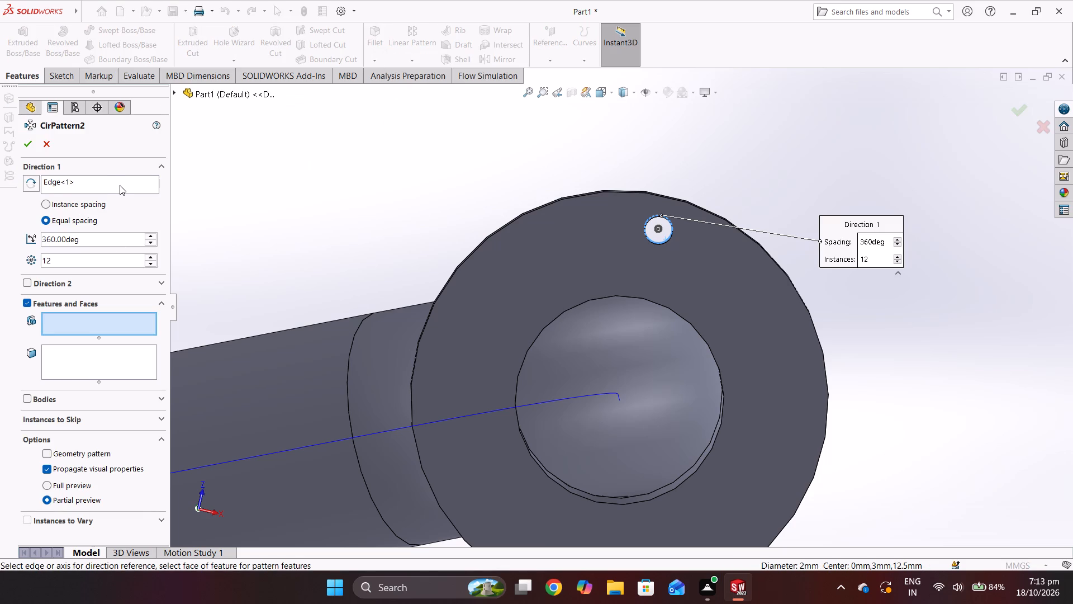
left_click(615, 188)
left_click(619, 190)
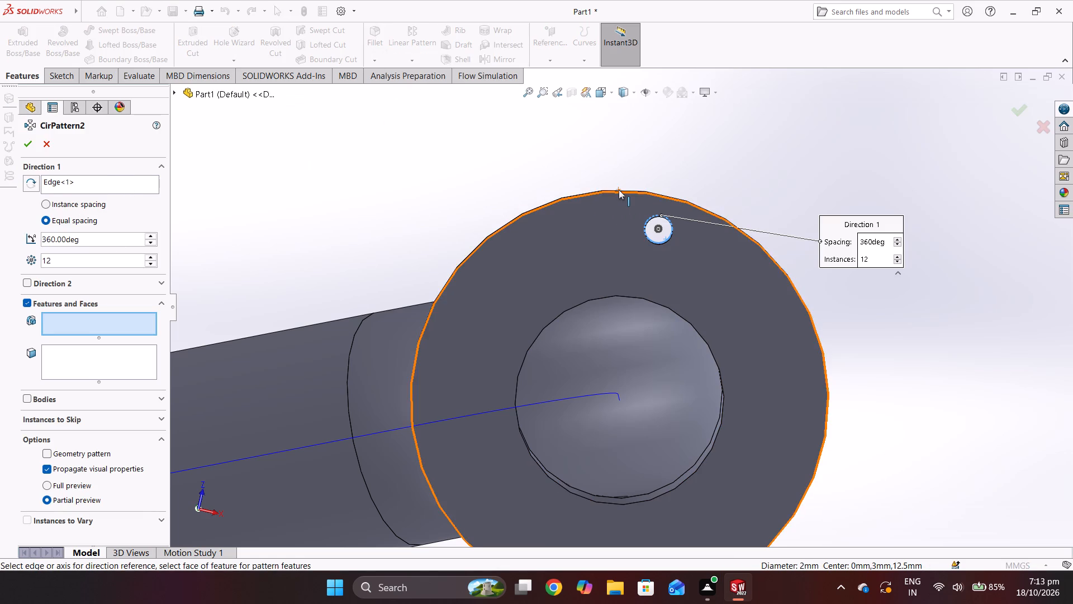
left_click(620, 191)
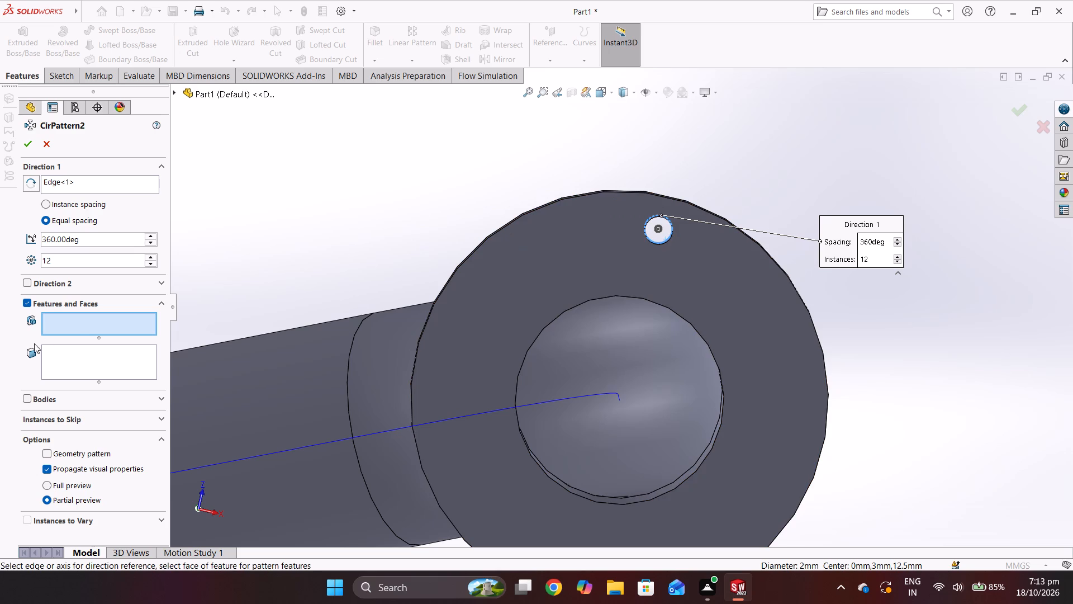
left_click(77, 322)
left_click(94, 179)
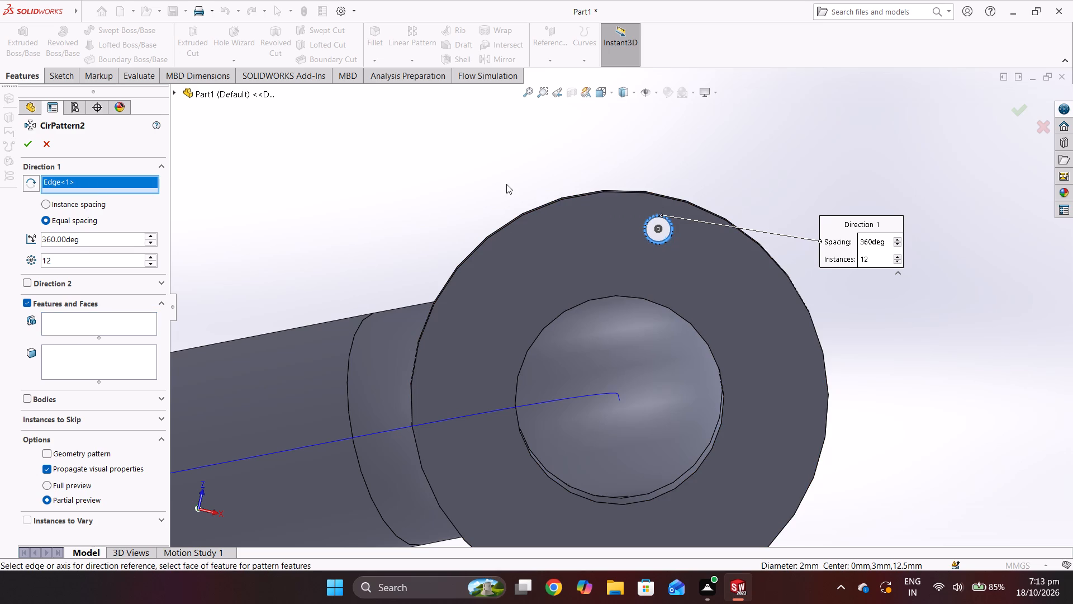
left_click(547, 205)
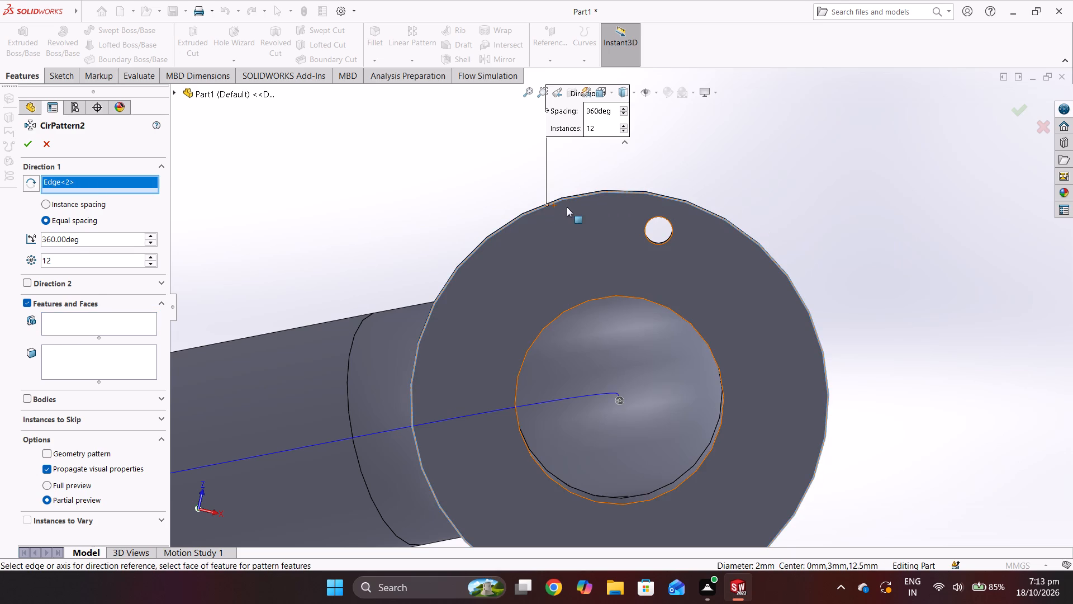
scroll(606, 314, "down", 1)
scroll(606, 314, "up", 1)
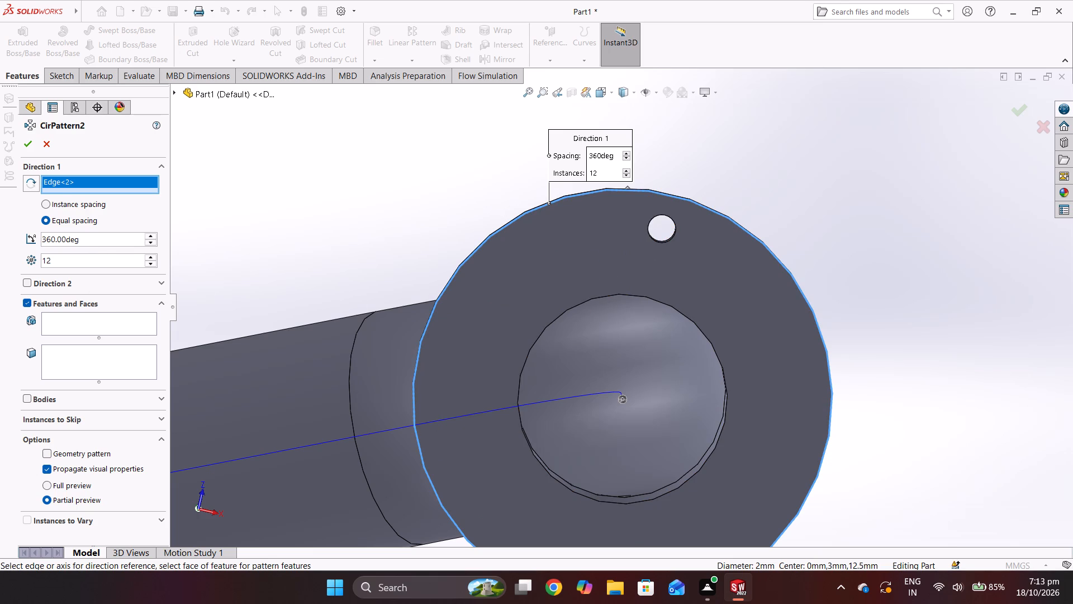
left_click(30, 141)
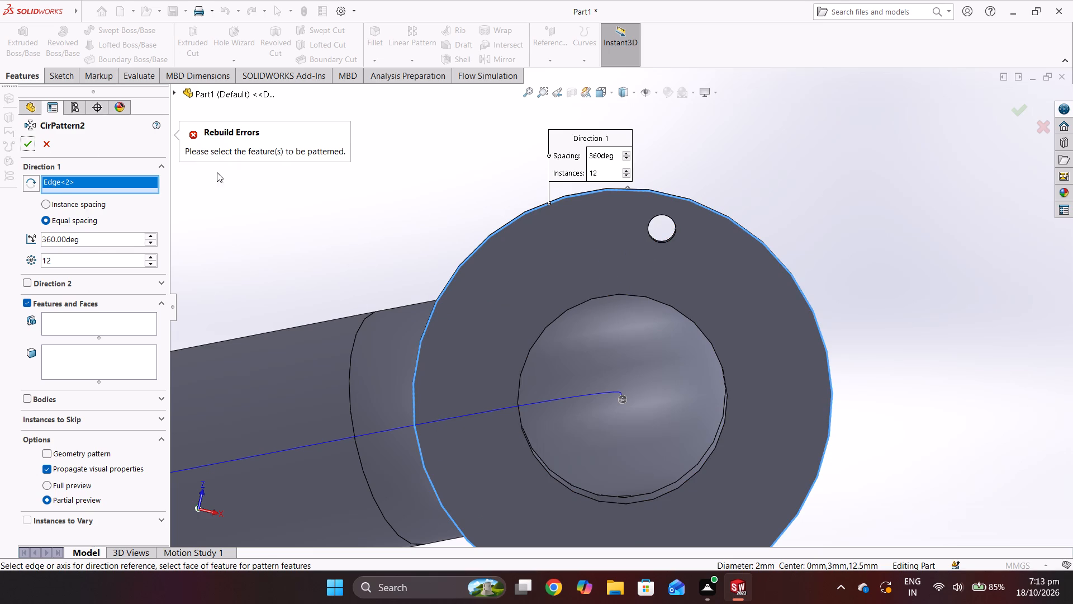
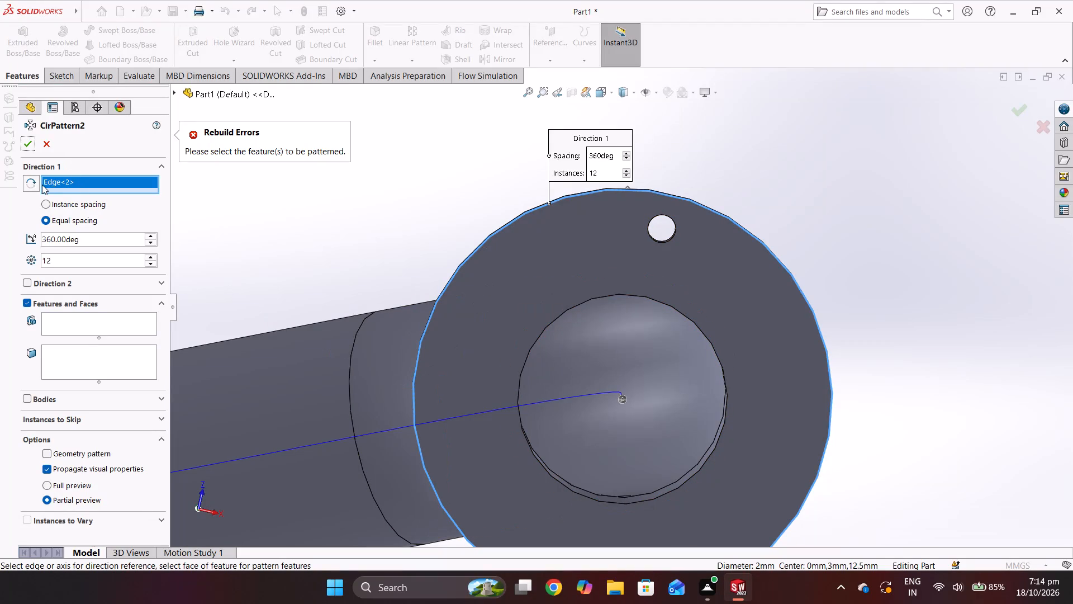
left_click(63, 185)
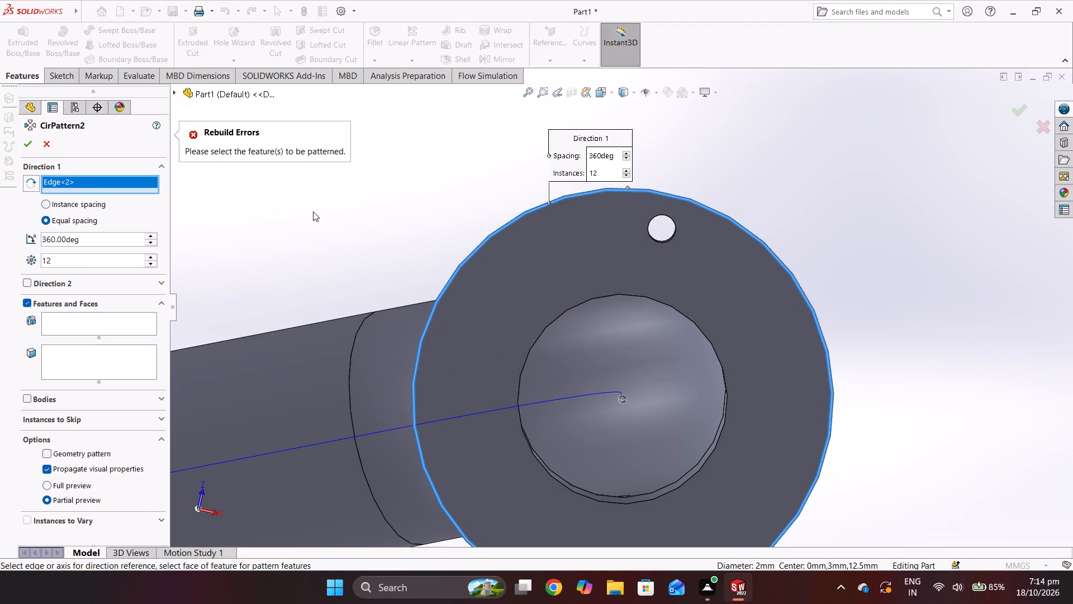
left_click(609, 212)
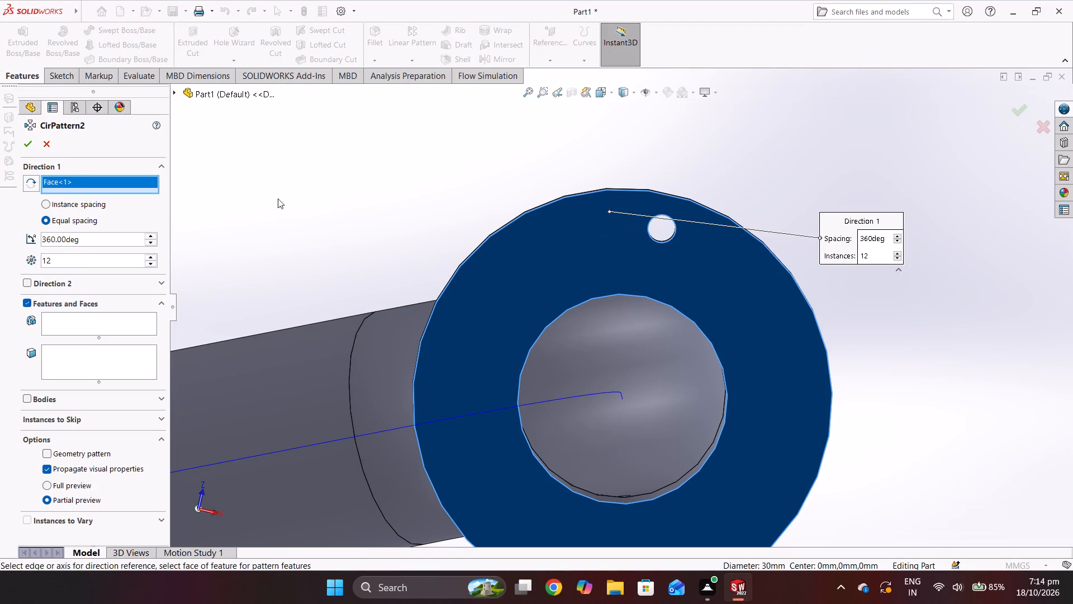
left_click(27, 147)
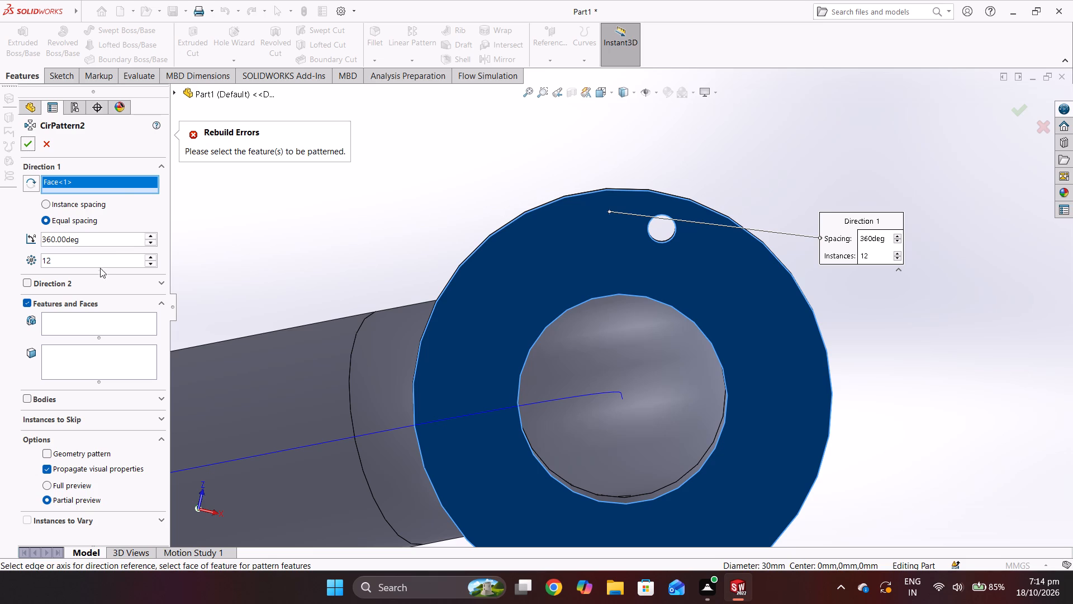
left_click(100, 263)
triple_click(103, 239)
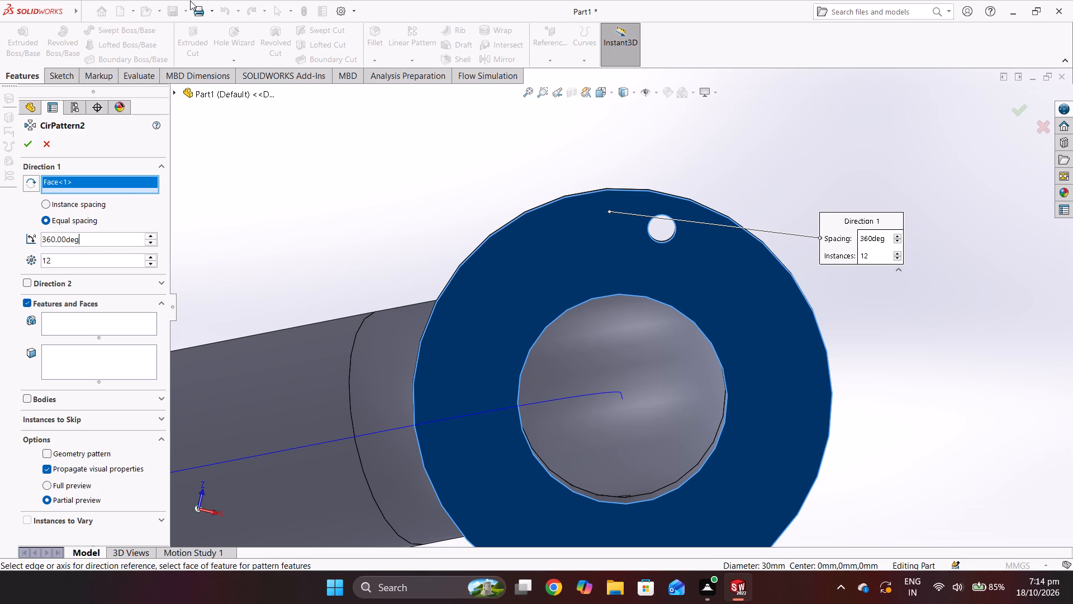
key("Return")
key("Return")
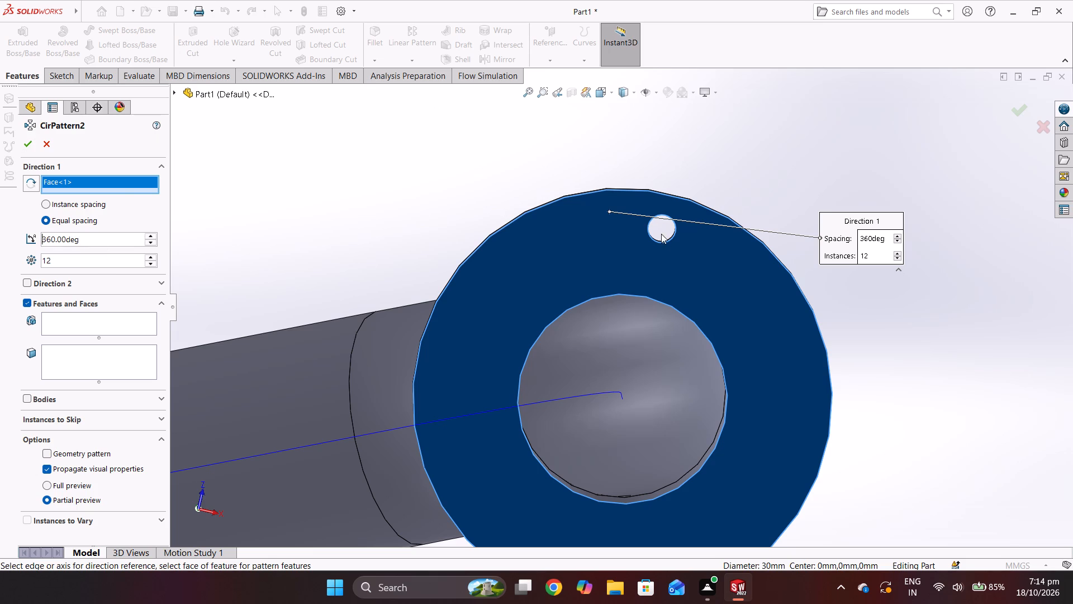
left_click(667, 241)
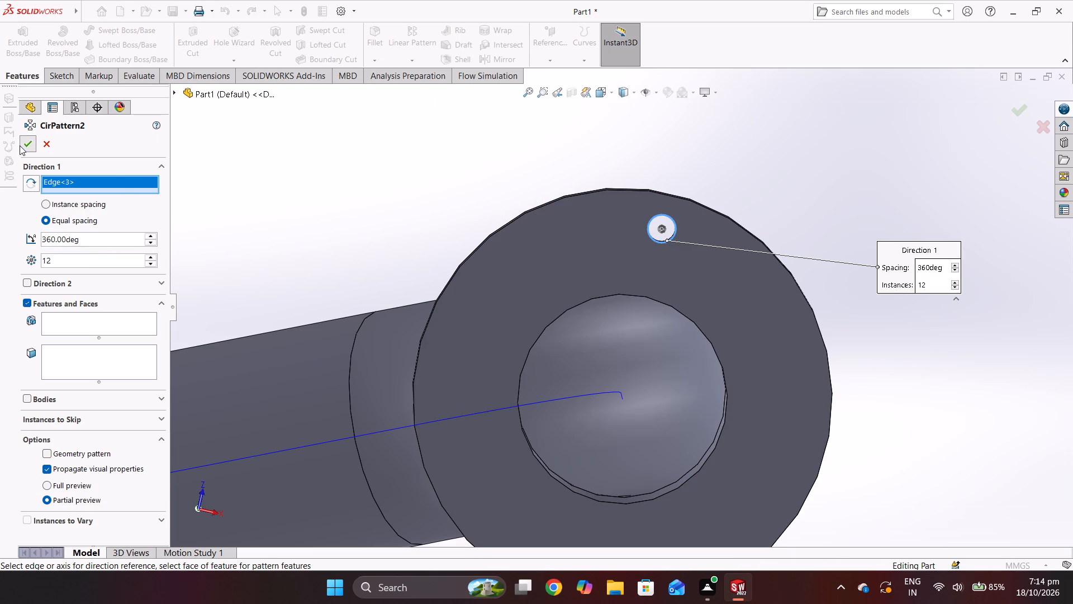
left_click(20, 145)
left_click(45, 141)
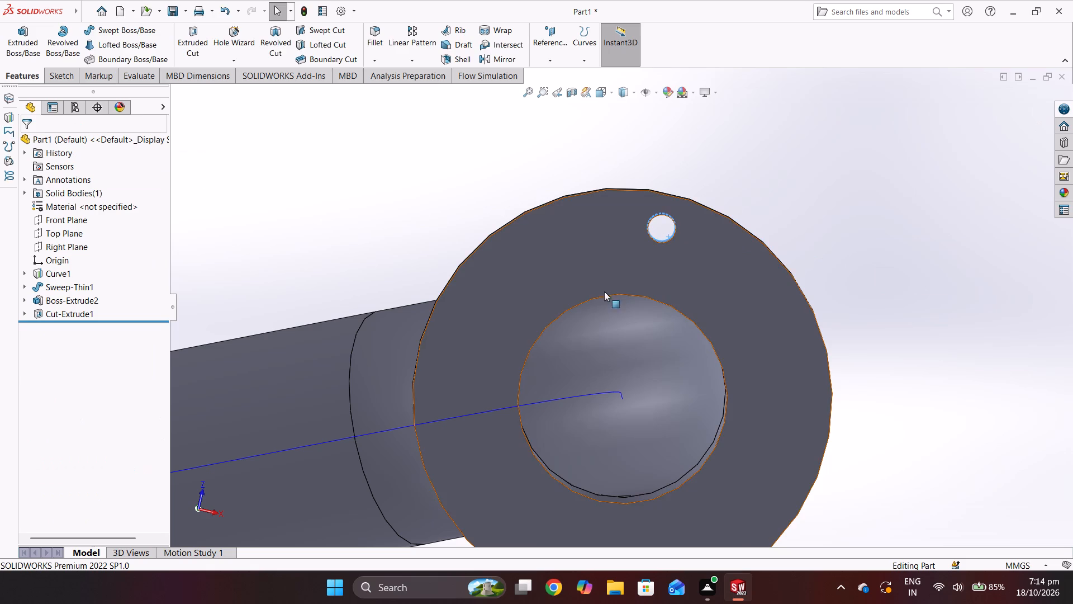
Set up a circular pattern about the flange's outer circular edge with 12 equally spaced instances over 360°.
middle_click_drag(675, 256, 731, 296)
scroll(730, 296, "up", 1)
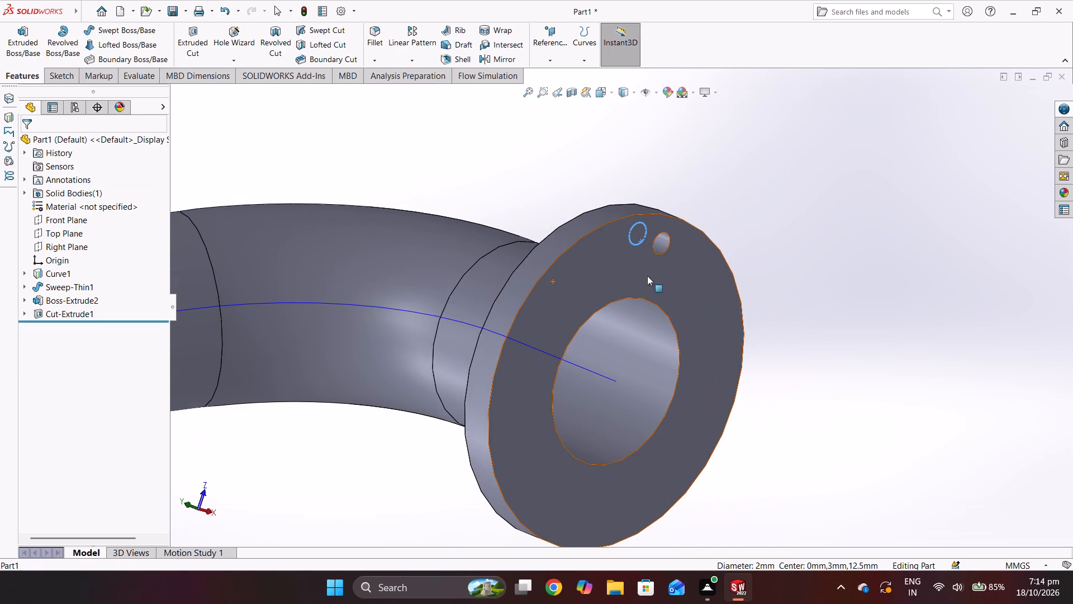
left_click(559, 188)
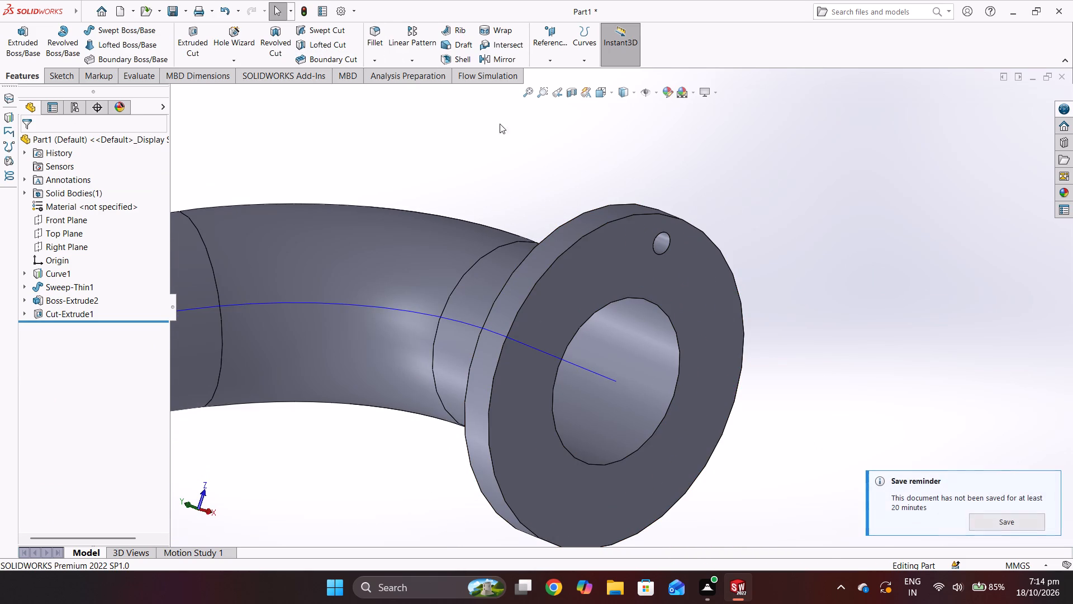
left_click(658, 255)
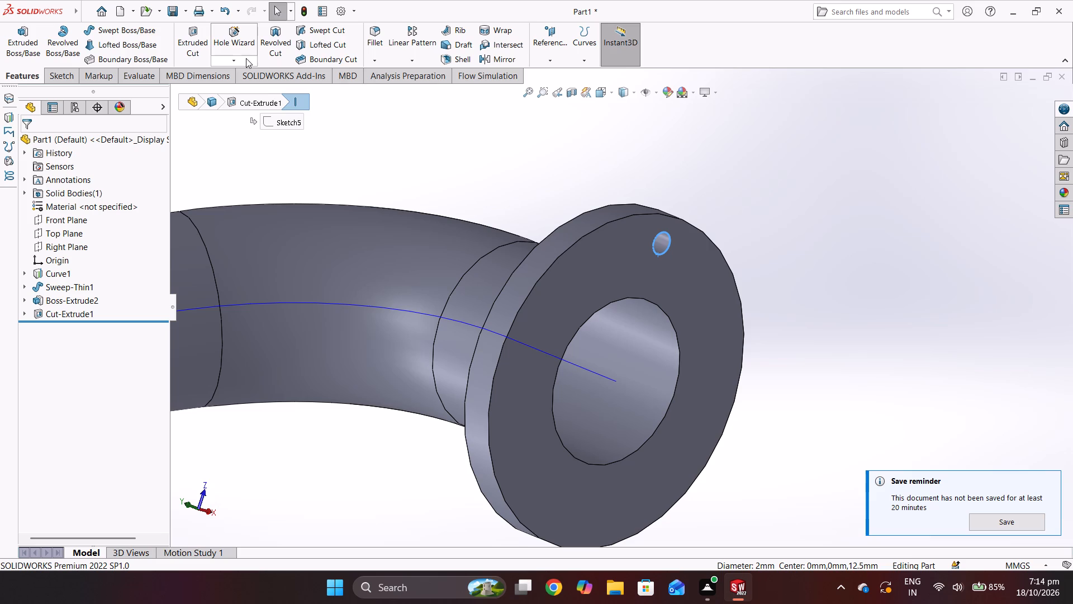
left_click(401, 63)
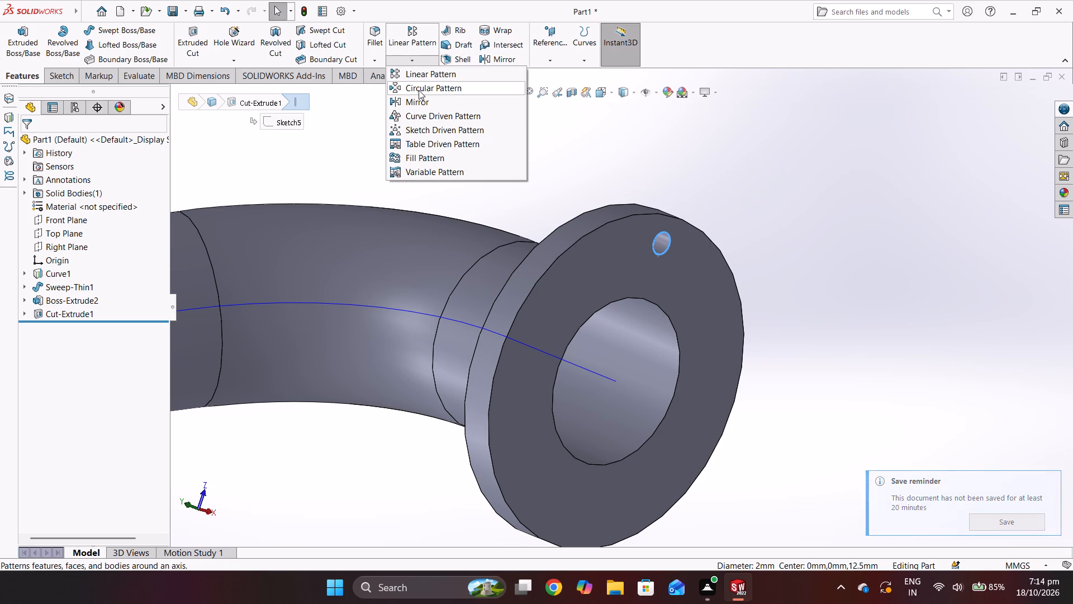
left_click(419, 90)
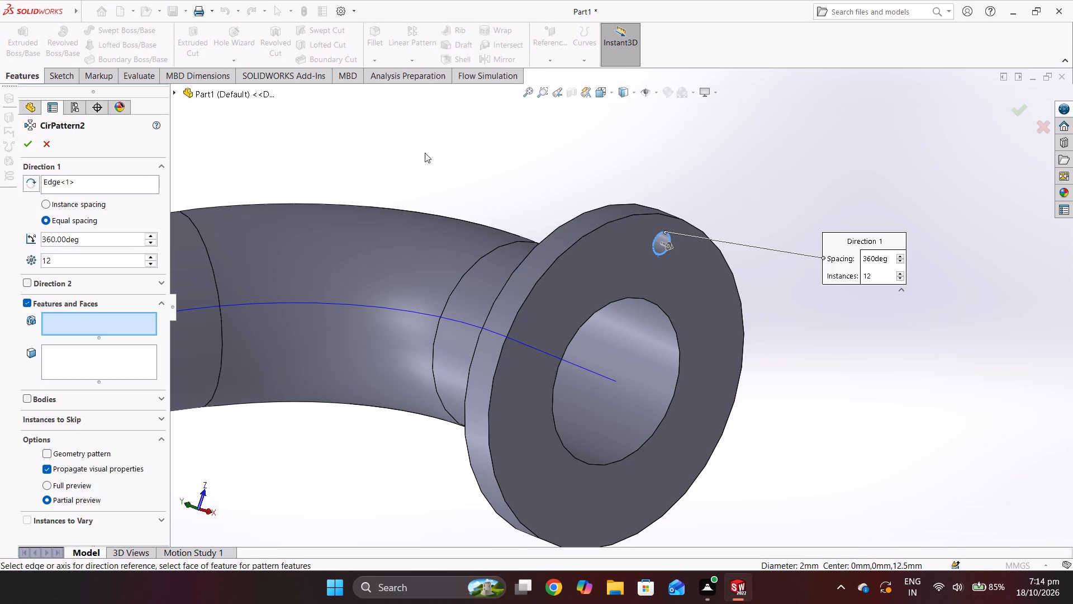
left_click(141, 182)
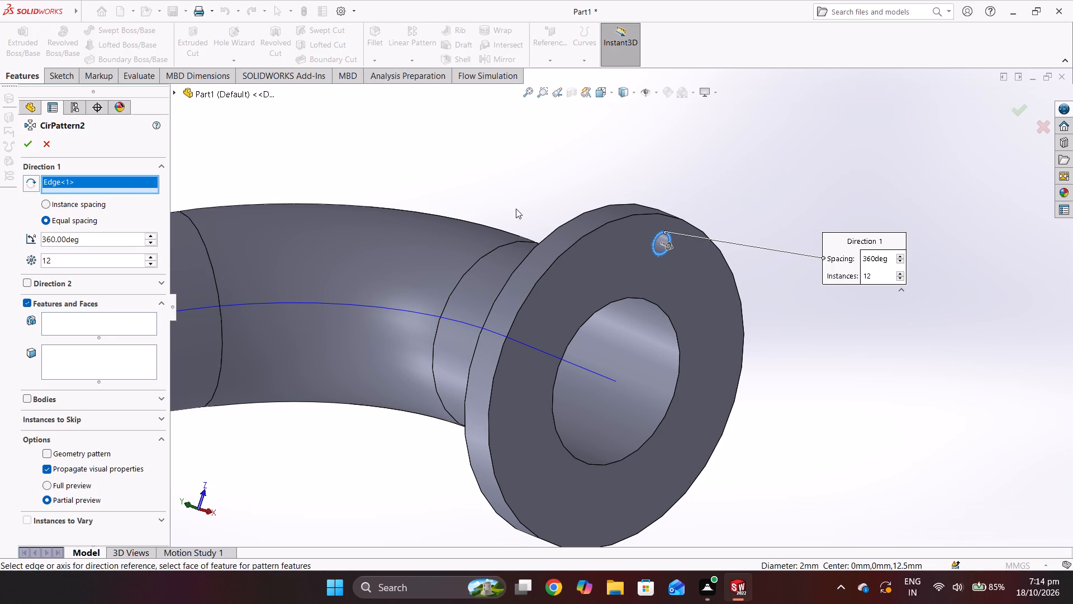
left_click(582, 237)
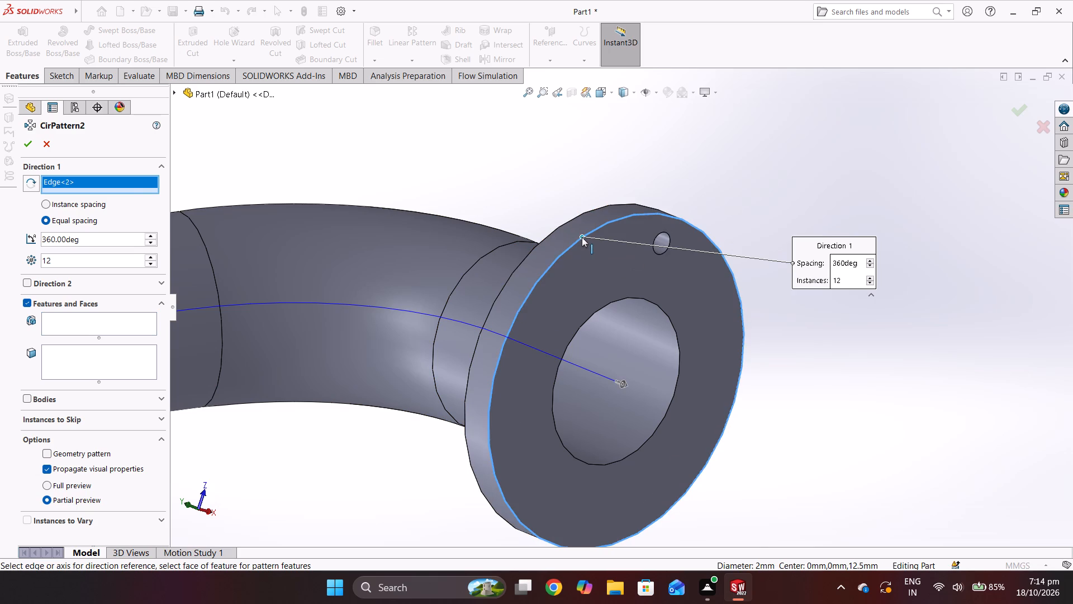
middle_click_drag(648, 290, 573, 237)
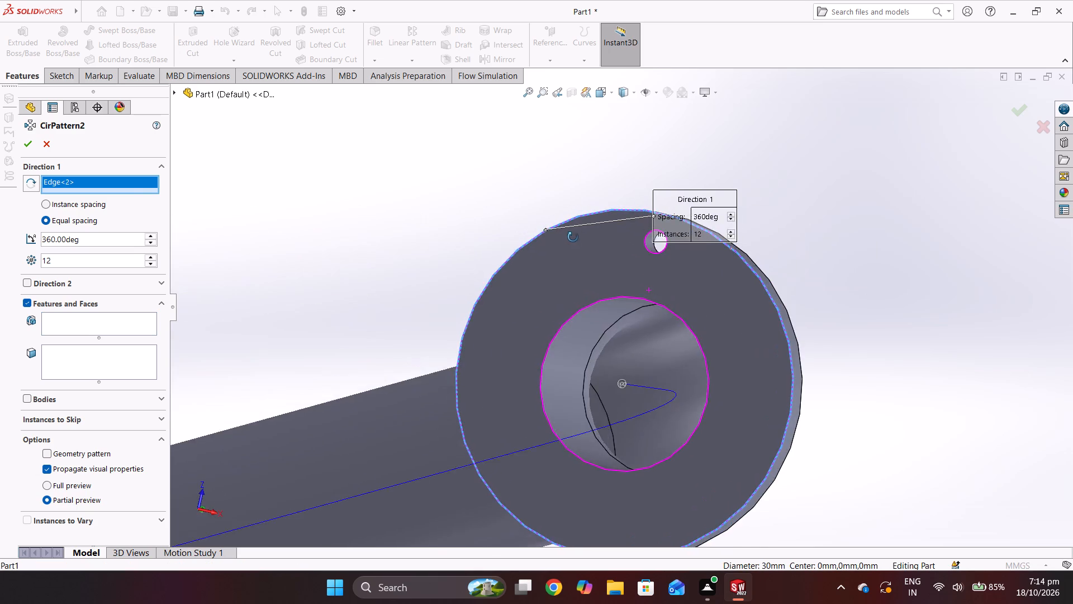
middle_click_drag(573, 237, 601, 252)
left_click(593, 219)
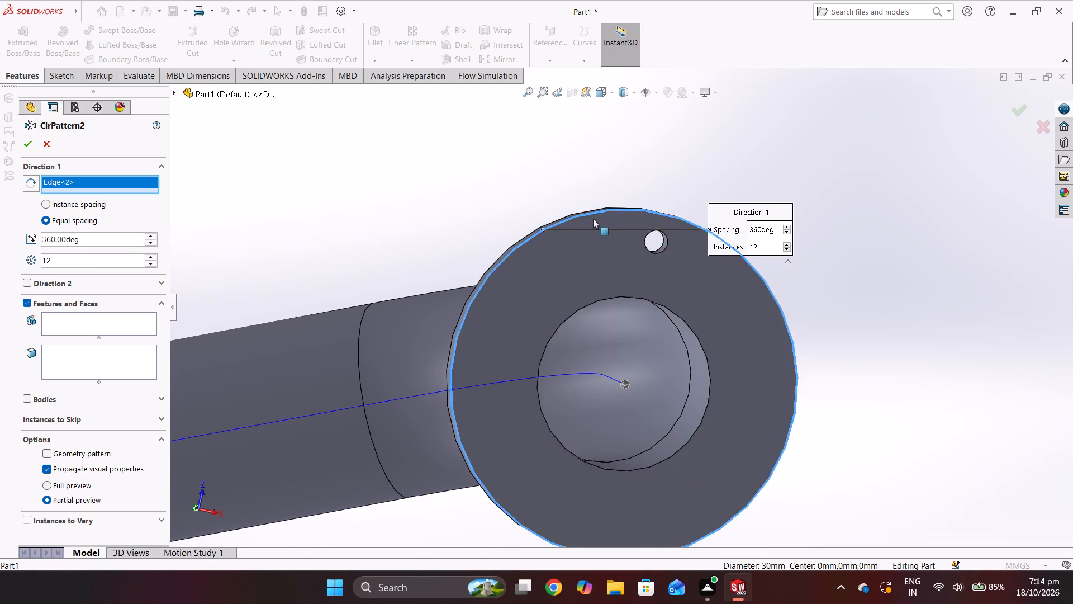
left_click(589, 212)
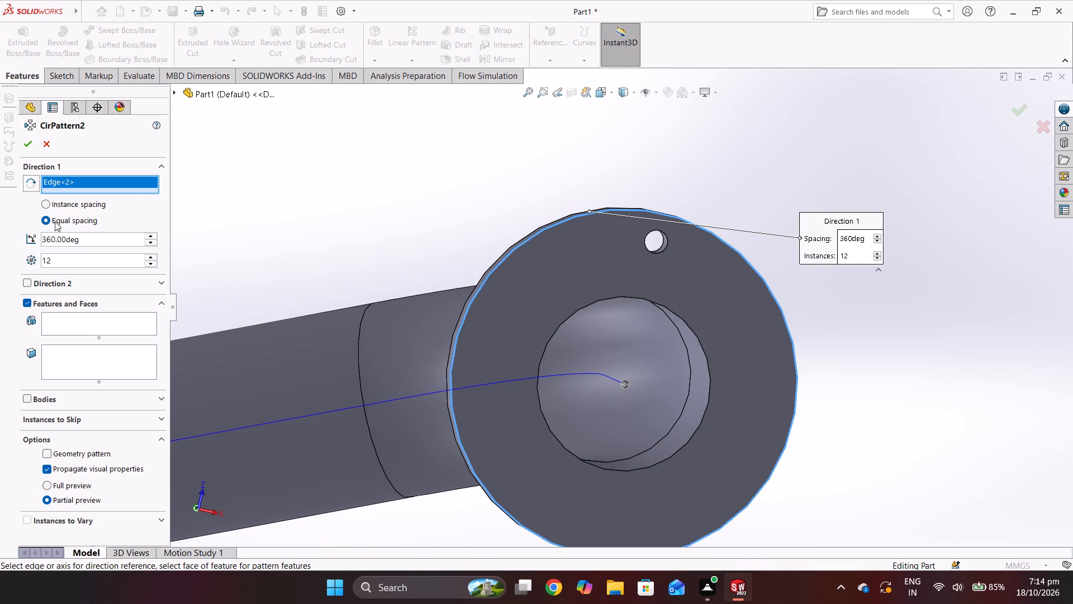
Select the flange's annular end face as the face to pattern.
left_click(58, 324)
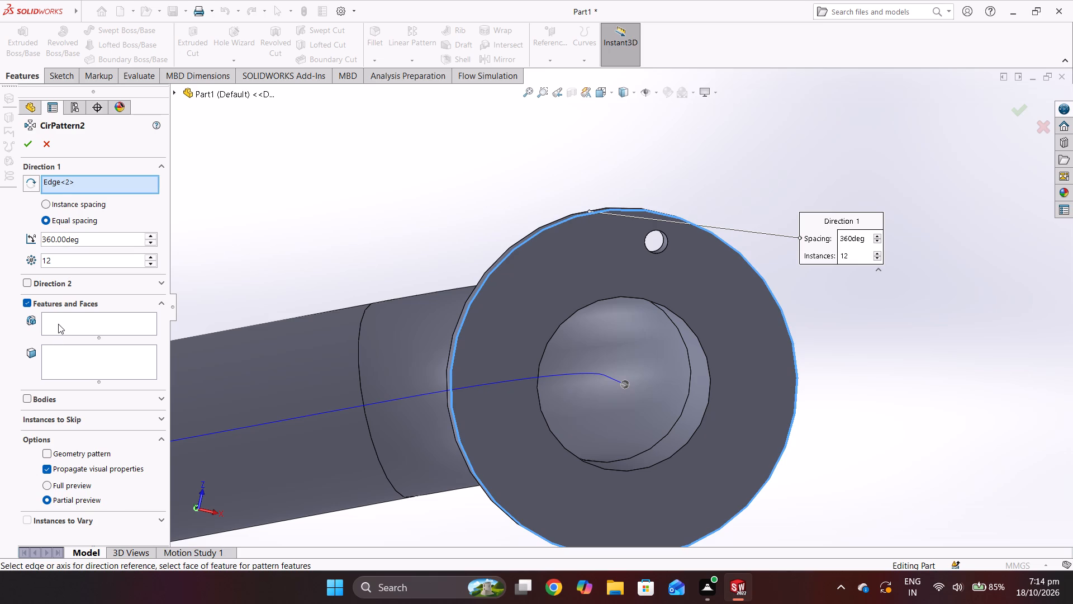
left_click(62, 347)
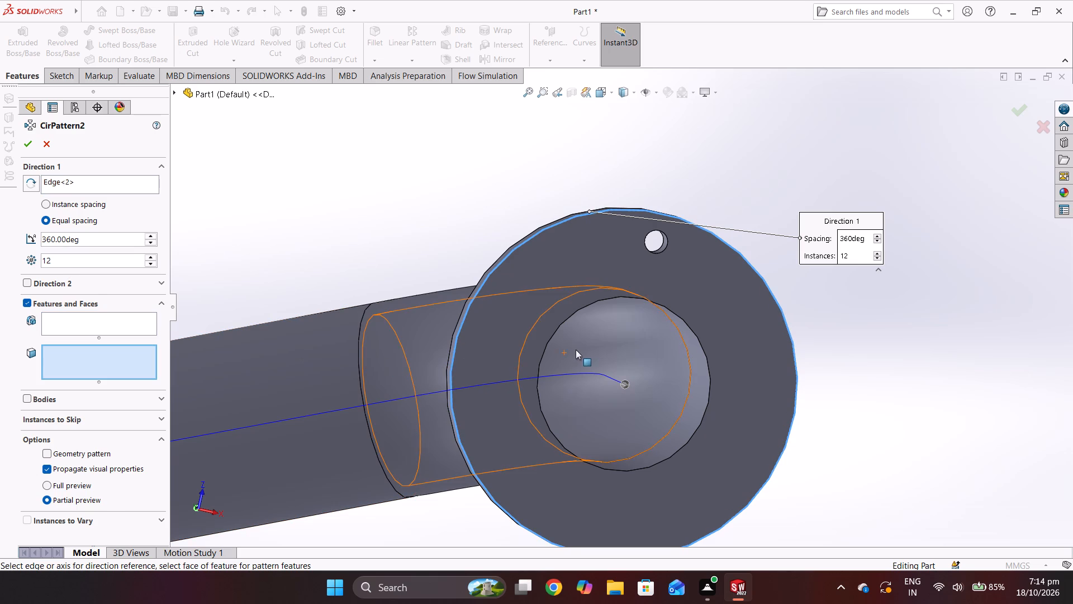
left_click(548, 336)
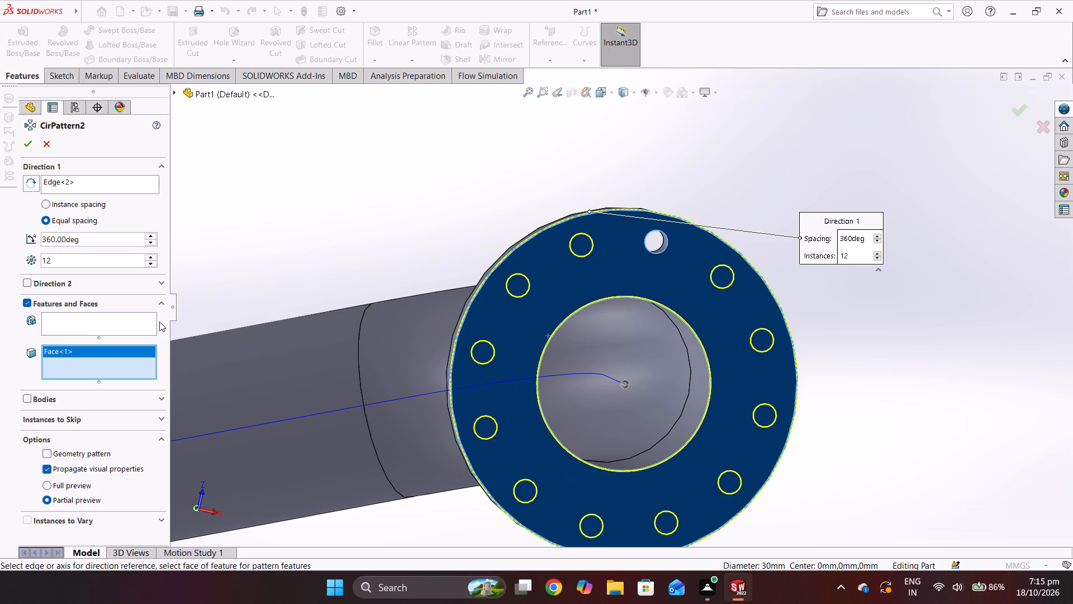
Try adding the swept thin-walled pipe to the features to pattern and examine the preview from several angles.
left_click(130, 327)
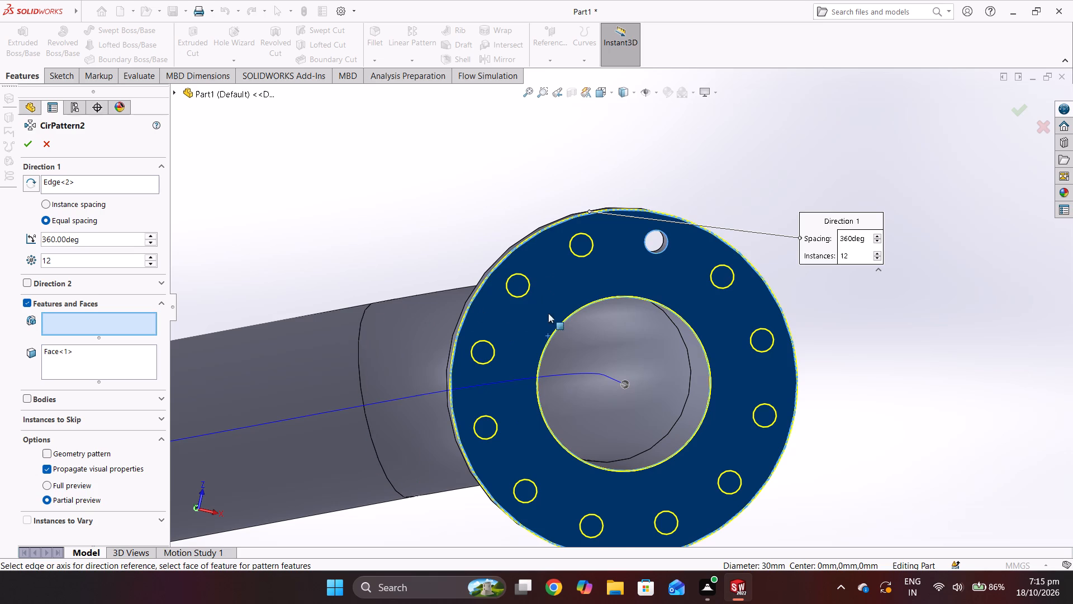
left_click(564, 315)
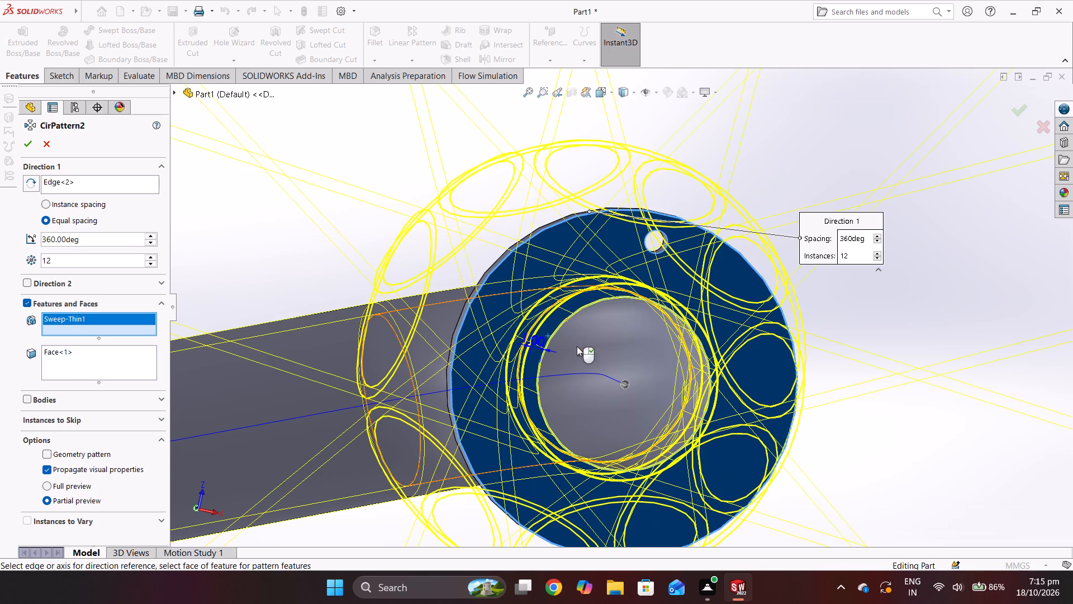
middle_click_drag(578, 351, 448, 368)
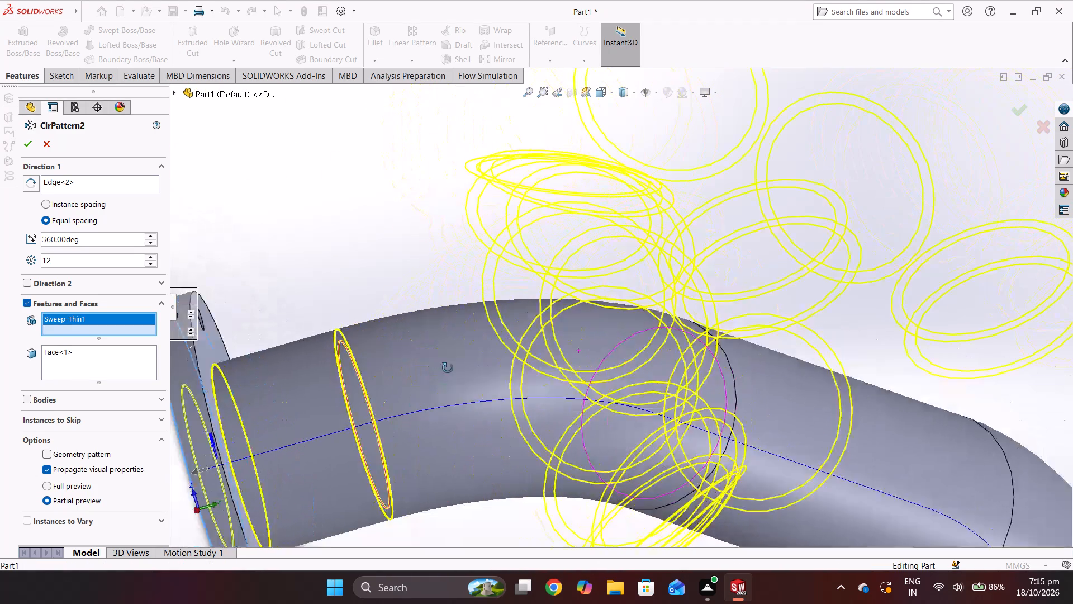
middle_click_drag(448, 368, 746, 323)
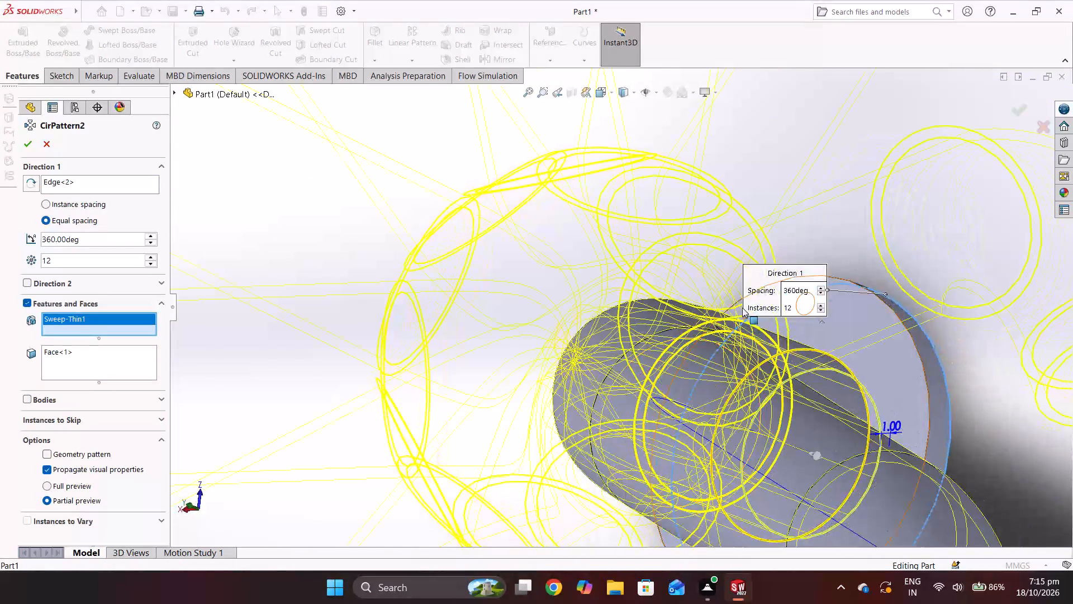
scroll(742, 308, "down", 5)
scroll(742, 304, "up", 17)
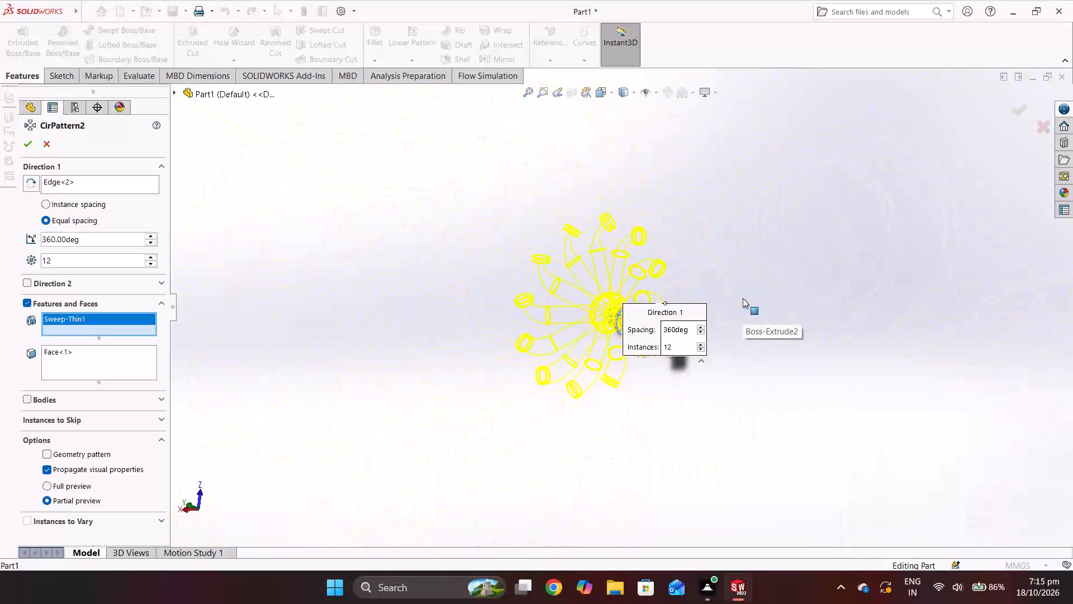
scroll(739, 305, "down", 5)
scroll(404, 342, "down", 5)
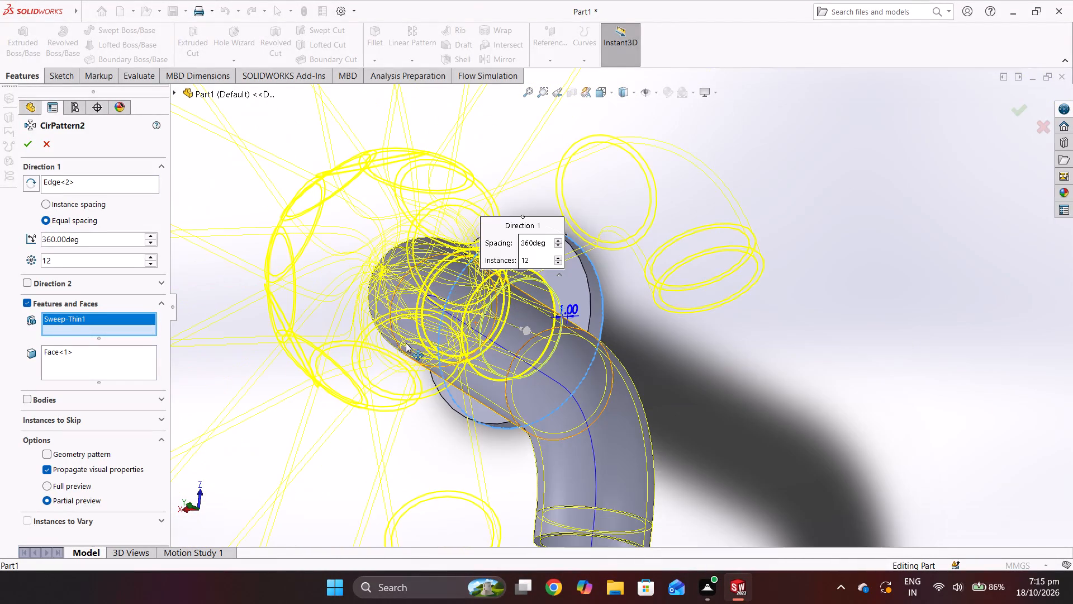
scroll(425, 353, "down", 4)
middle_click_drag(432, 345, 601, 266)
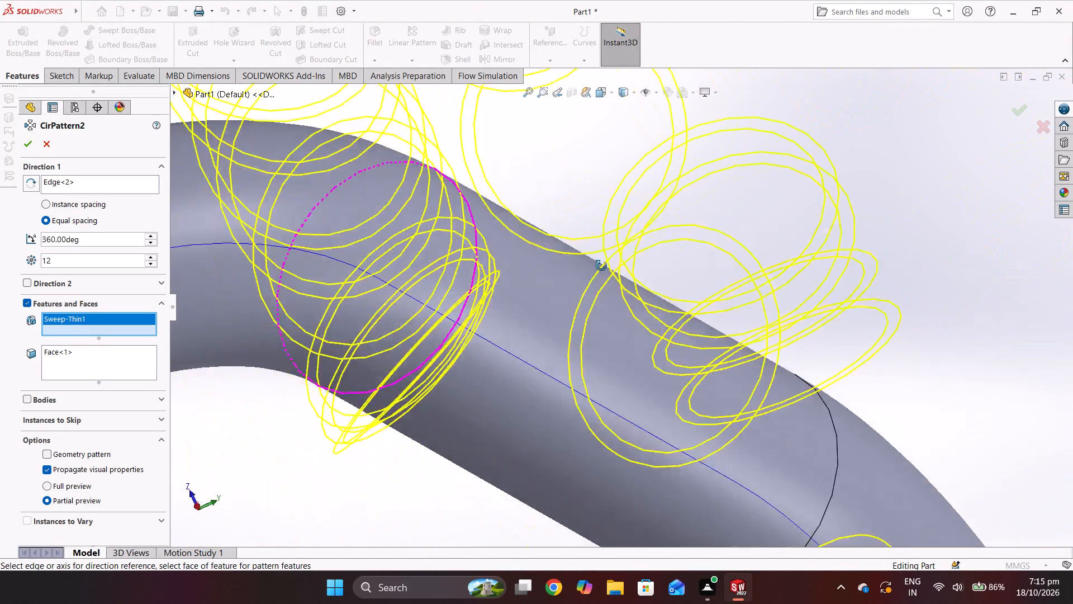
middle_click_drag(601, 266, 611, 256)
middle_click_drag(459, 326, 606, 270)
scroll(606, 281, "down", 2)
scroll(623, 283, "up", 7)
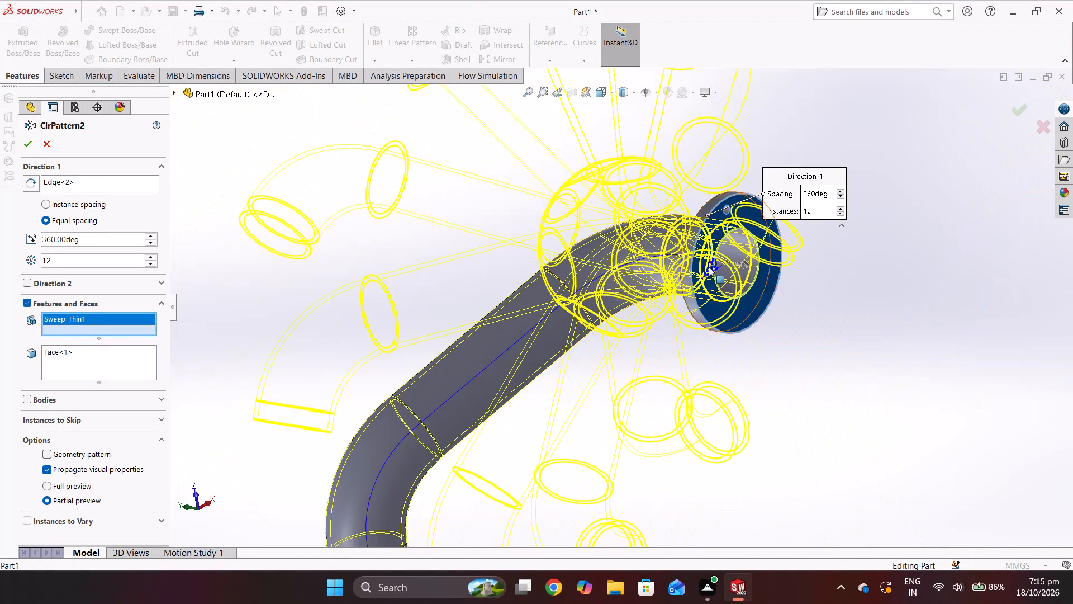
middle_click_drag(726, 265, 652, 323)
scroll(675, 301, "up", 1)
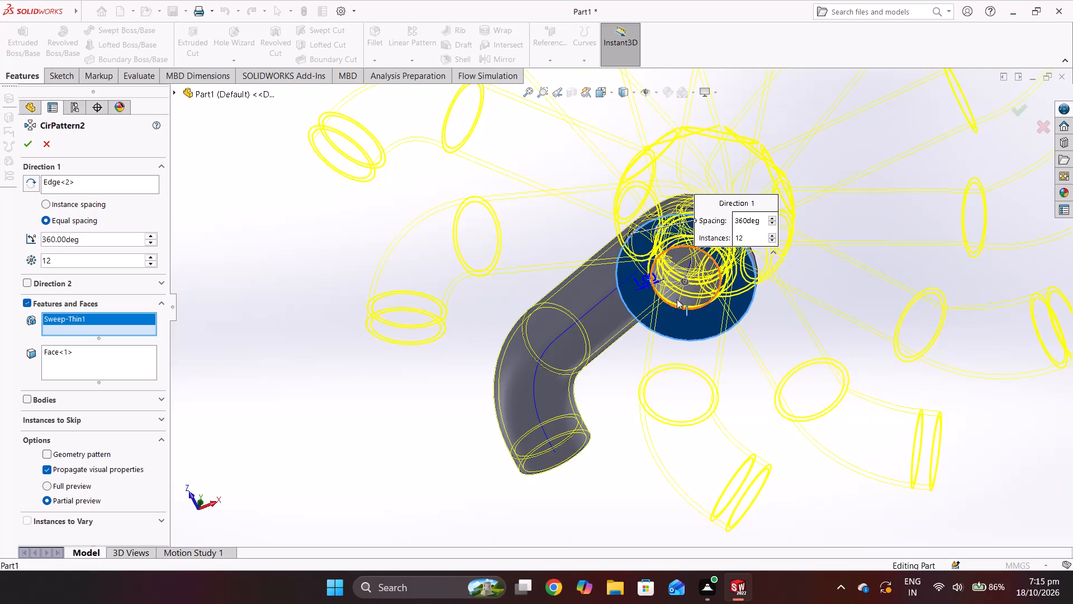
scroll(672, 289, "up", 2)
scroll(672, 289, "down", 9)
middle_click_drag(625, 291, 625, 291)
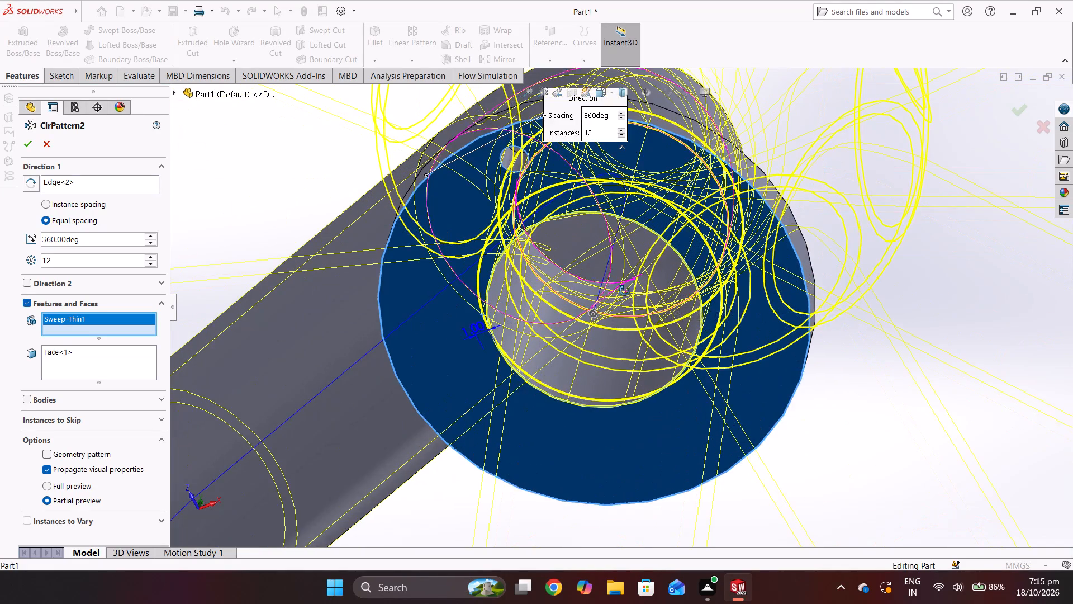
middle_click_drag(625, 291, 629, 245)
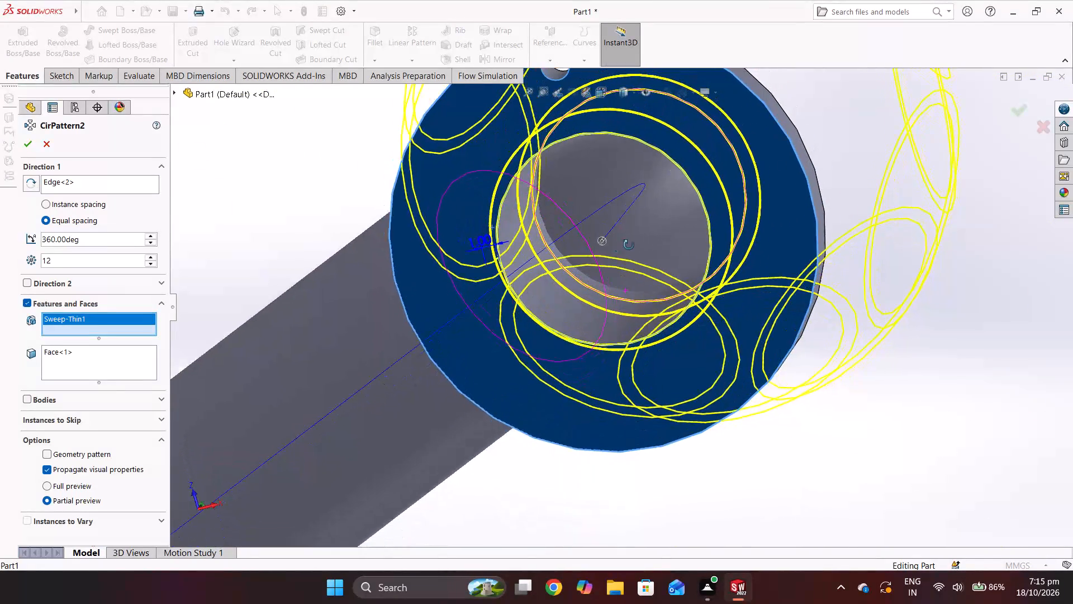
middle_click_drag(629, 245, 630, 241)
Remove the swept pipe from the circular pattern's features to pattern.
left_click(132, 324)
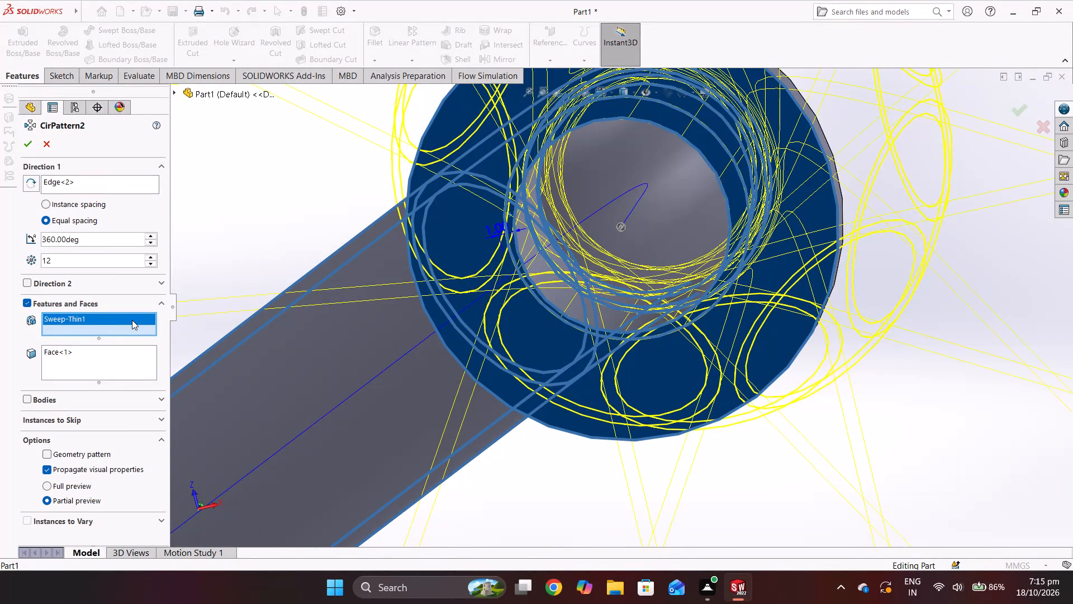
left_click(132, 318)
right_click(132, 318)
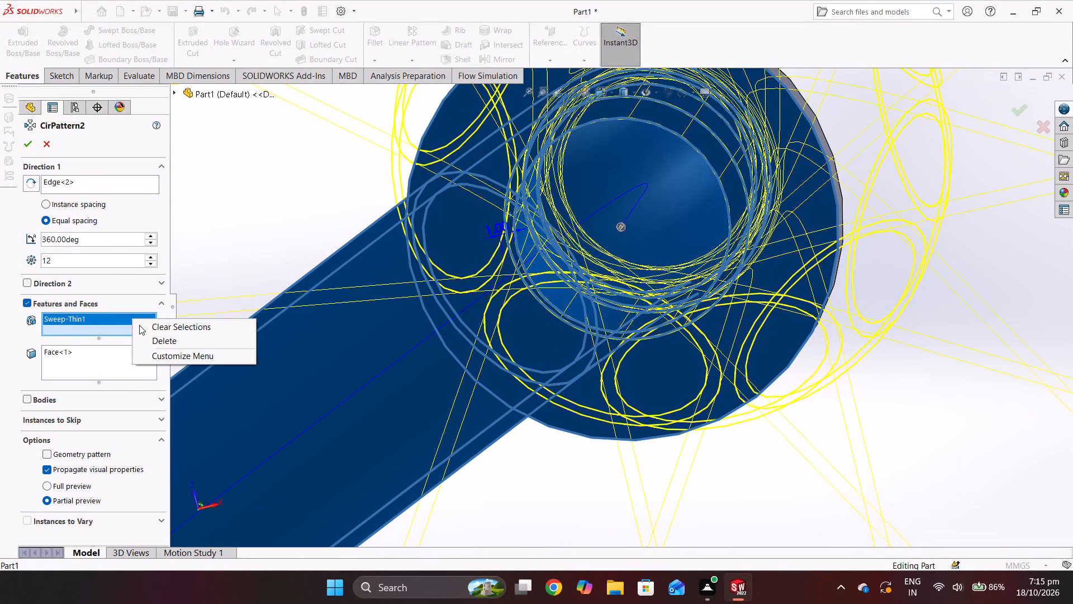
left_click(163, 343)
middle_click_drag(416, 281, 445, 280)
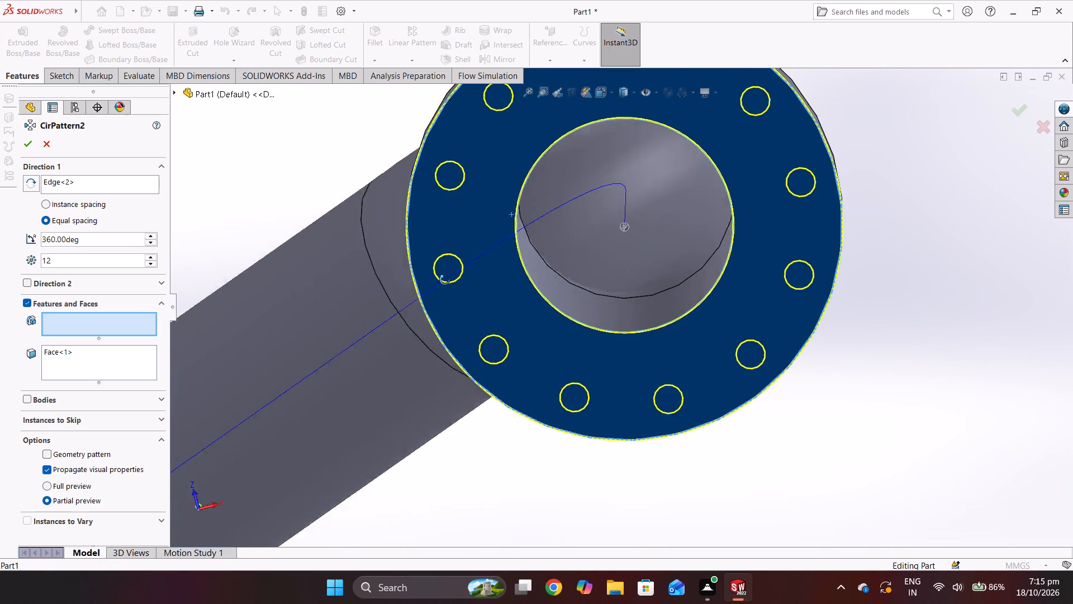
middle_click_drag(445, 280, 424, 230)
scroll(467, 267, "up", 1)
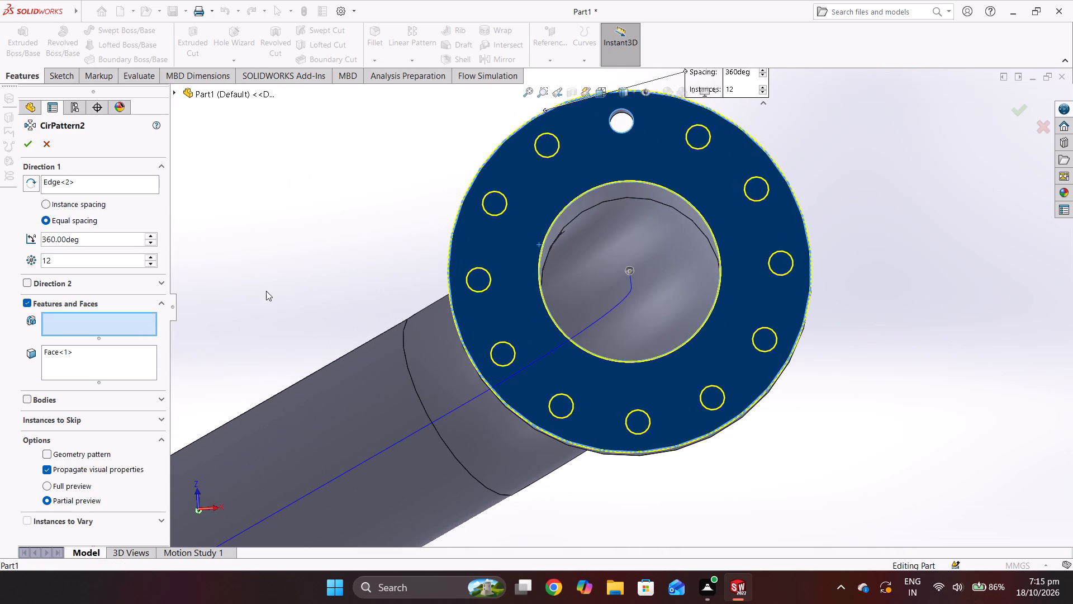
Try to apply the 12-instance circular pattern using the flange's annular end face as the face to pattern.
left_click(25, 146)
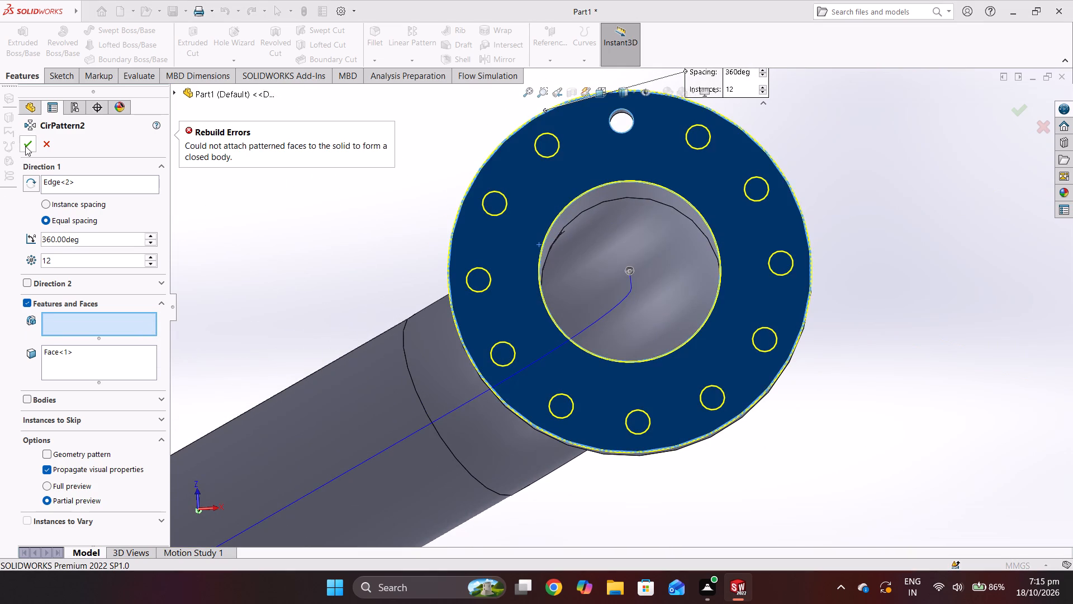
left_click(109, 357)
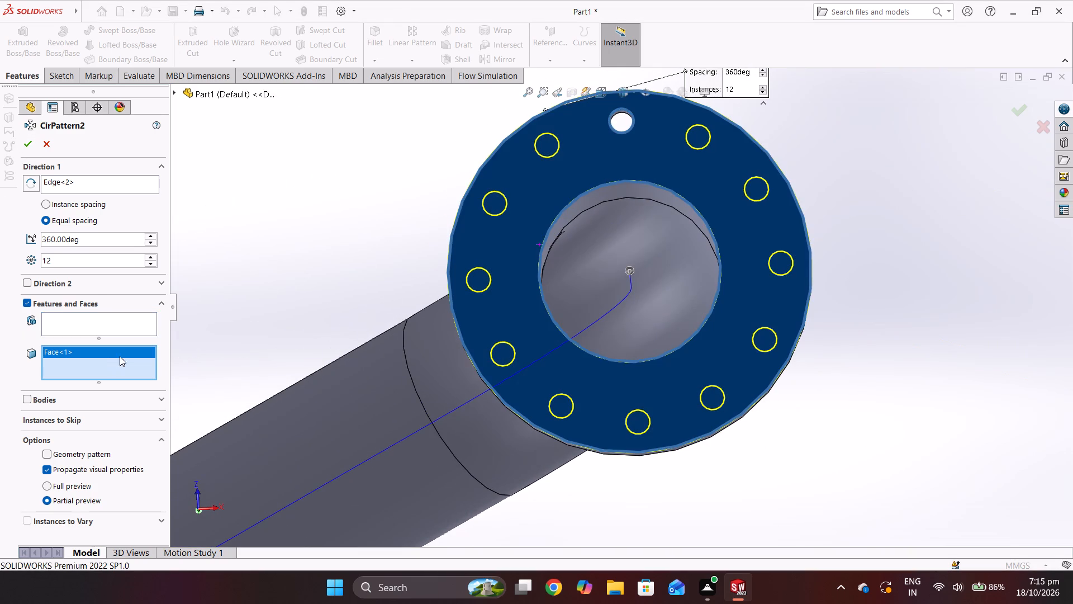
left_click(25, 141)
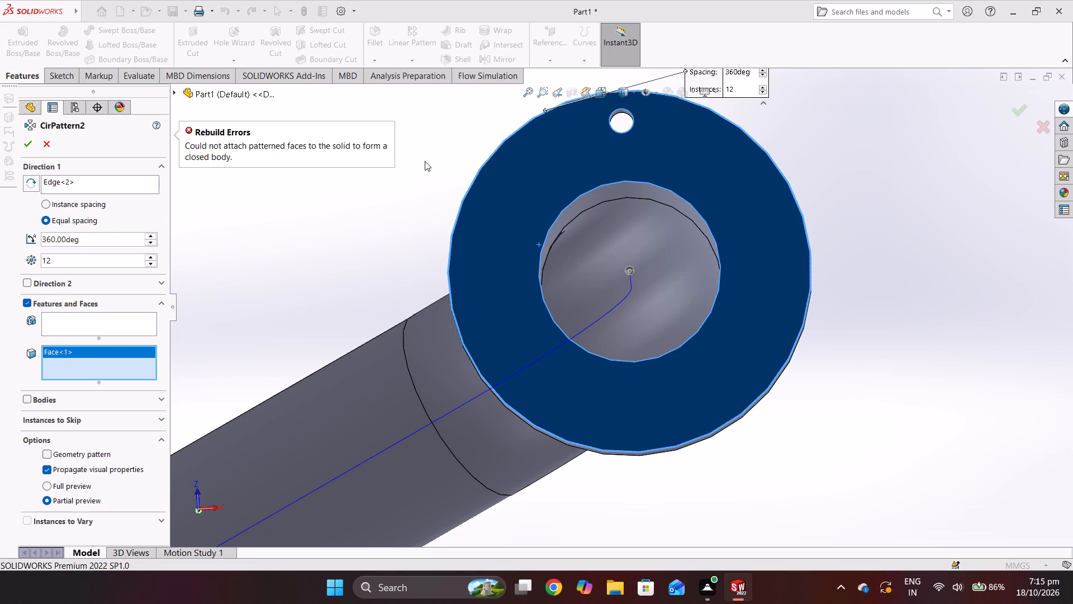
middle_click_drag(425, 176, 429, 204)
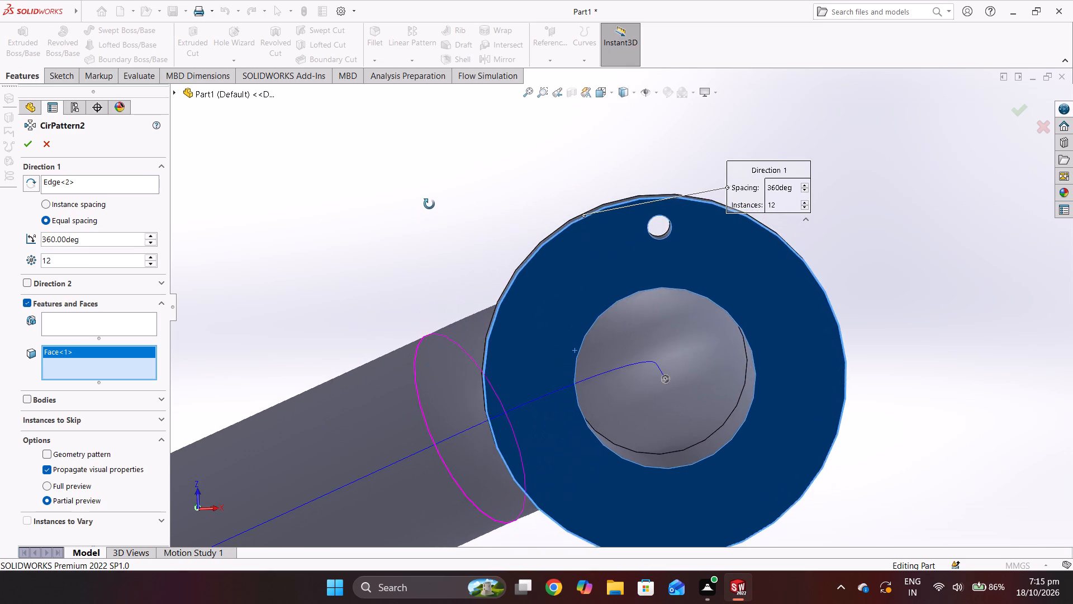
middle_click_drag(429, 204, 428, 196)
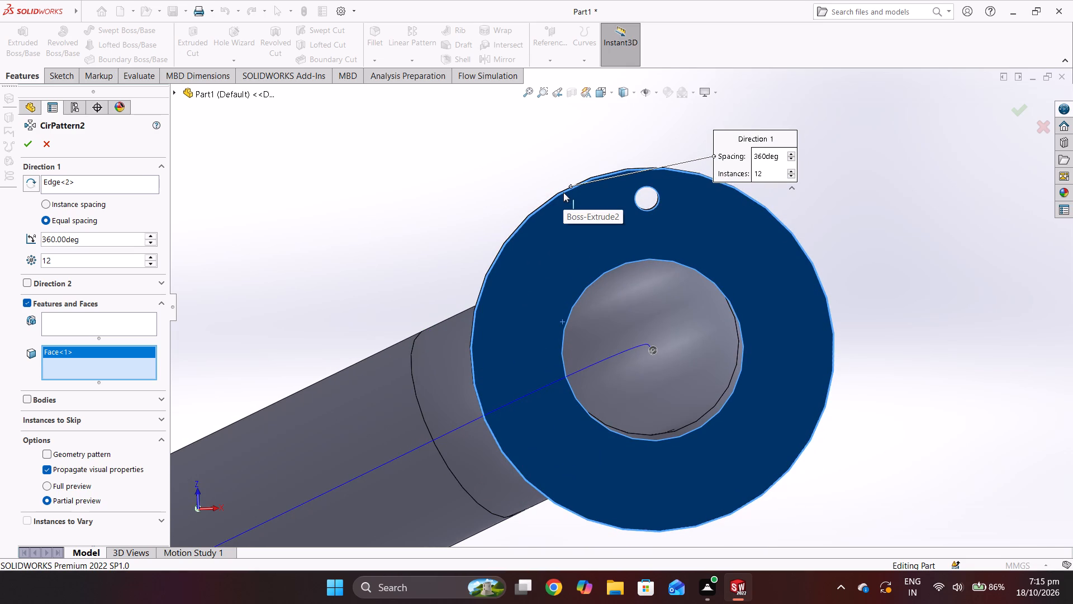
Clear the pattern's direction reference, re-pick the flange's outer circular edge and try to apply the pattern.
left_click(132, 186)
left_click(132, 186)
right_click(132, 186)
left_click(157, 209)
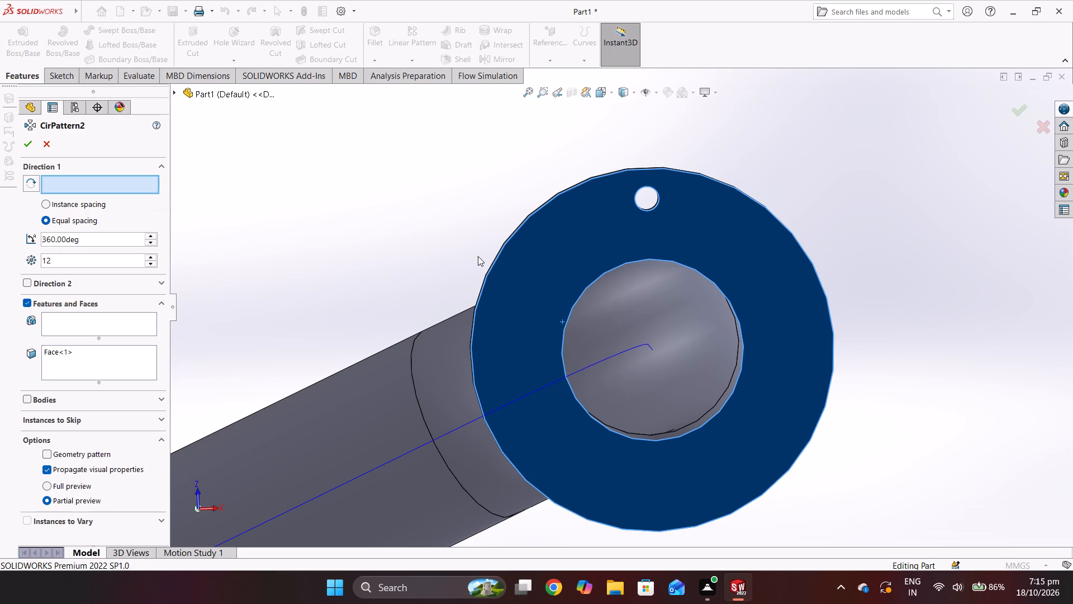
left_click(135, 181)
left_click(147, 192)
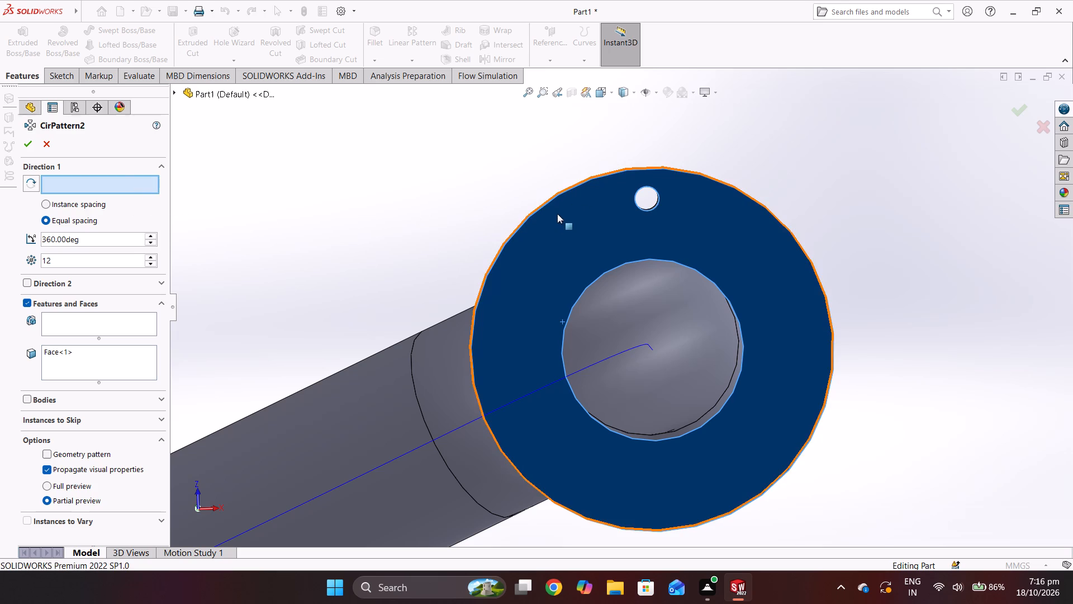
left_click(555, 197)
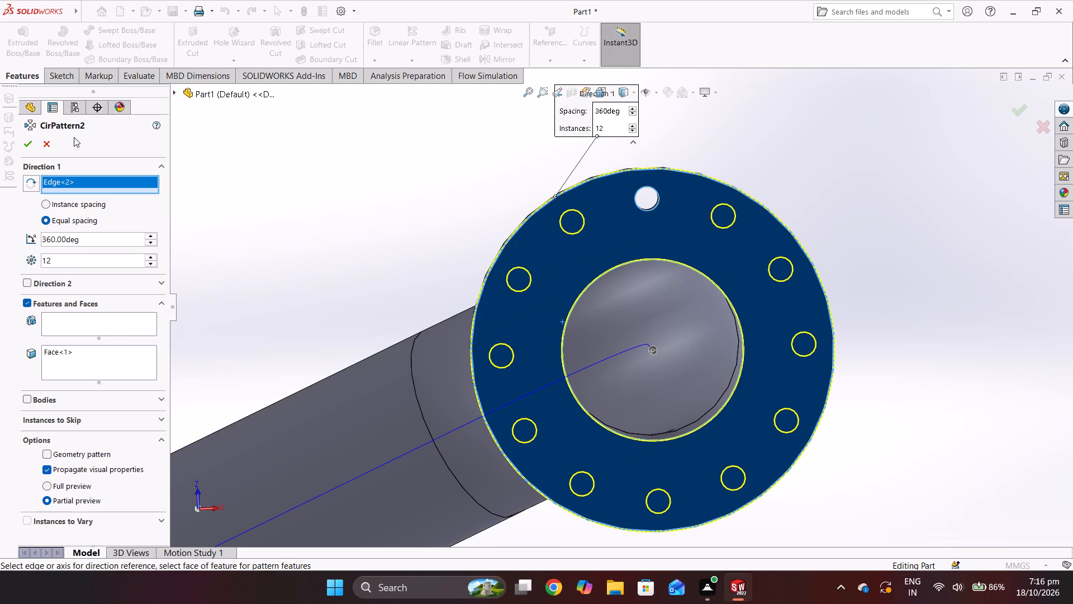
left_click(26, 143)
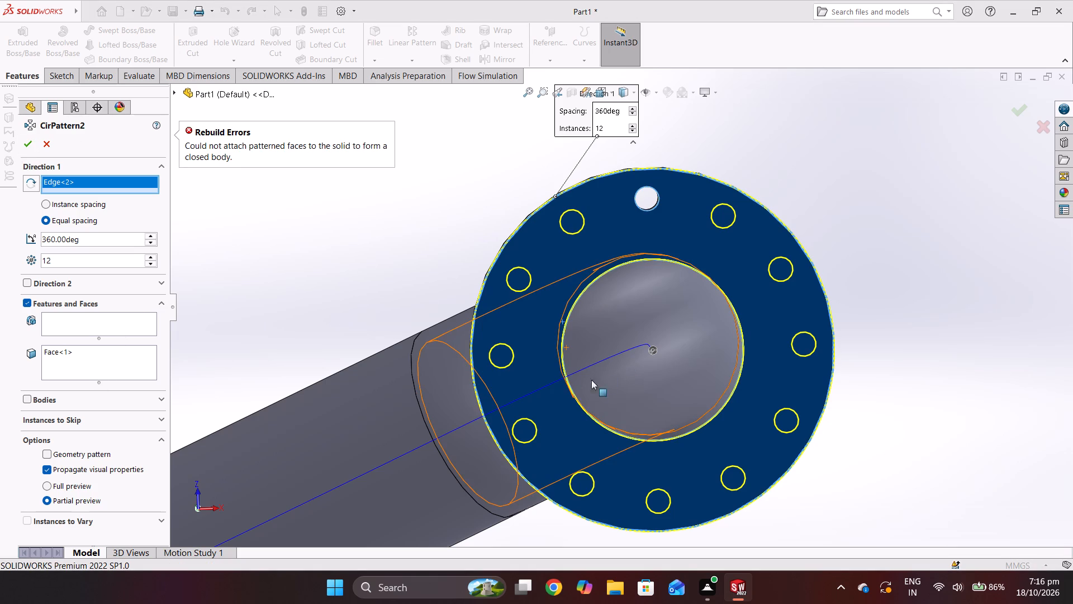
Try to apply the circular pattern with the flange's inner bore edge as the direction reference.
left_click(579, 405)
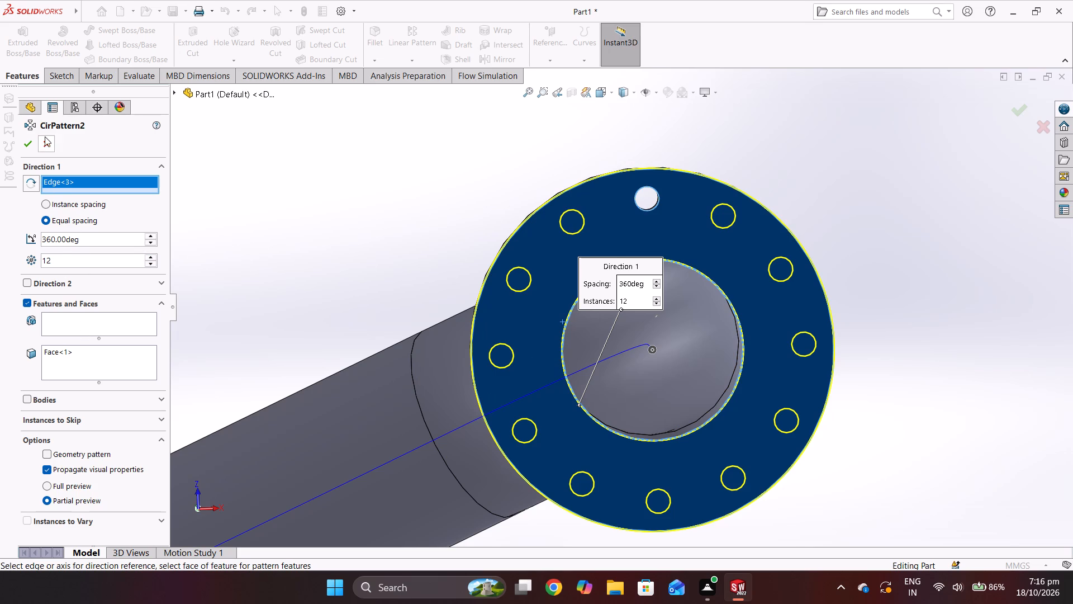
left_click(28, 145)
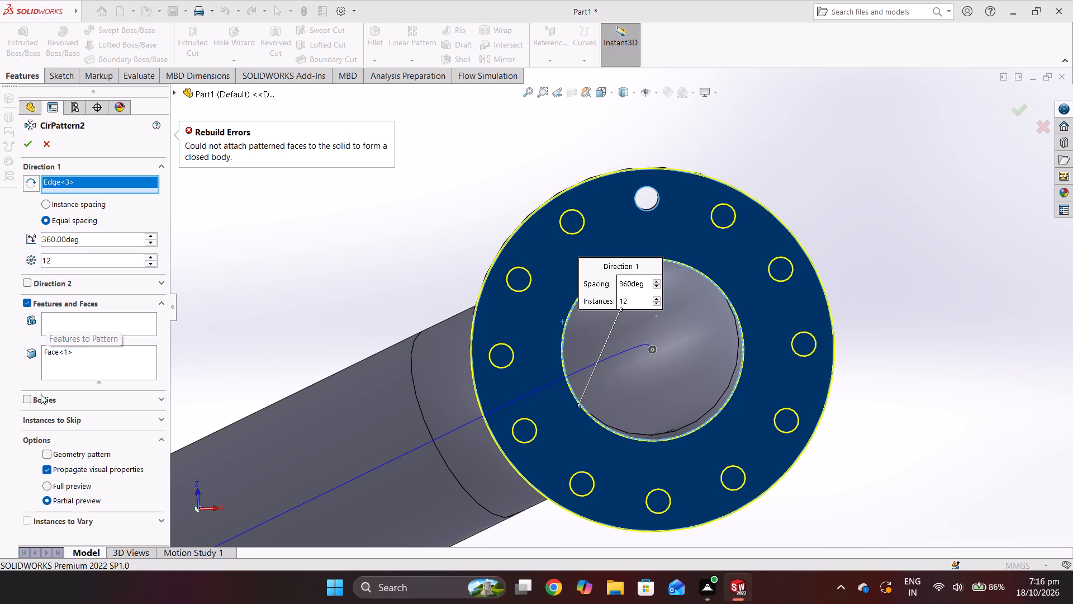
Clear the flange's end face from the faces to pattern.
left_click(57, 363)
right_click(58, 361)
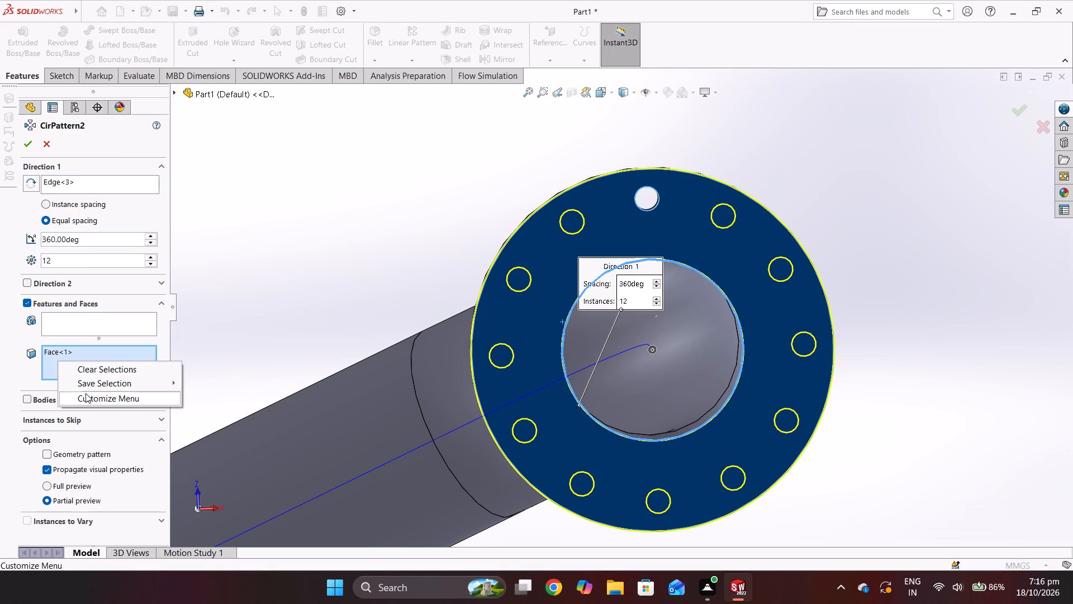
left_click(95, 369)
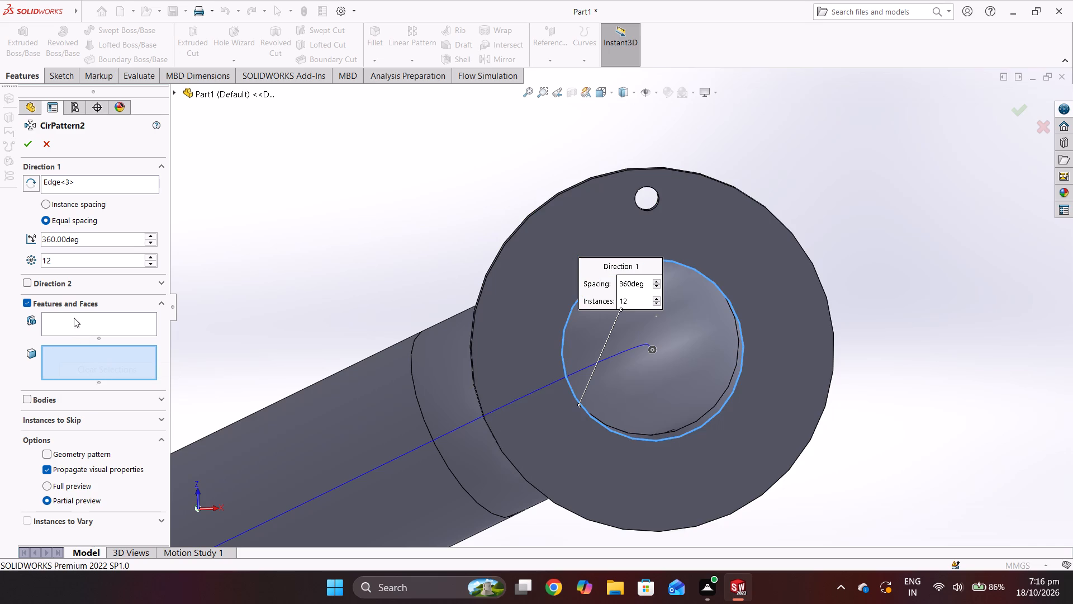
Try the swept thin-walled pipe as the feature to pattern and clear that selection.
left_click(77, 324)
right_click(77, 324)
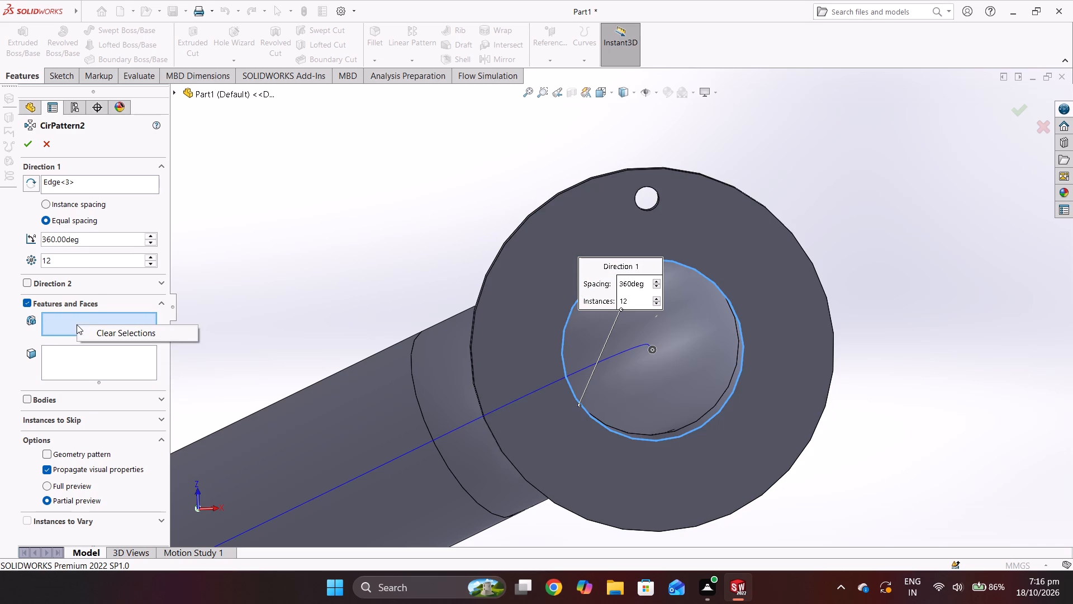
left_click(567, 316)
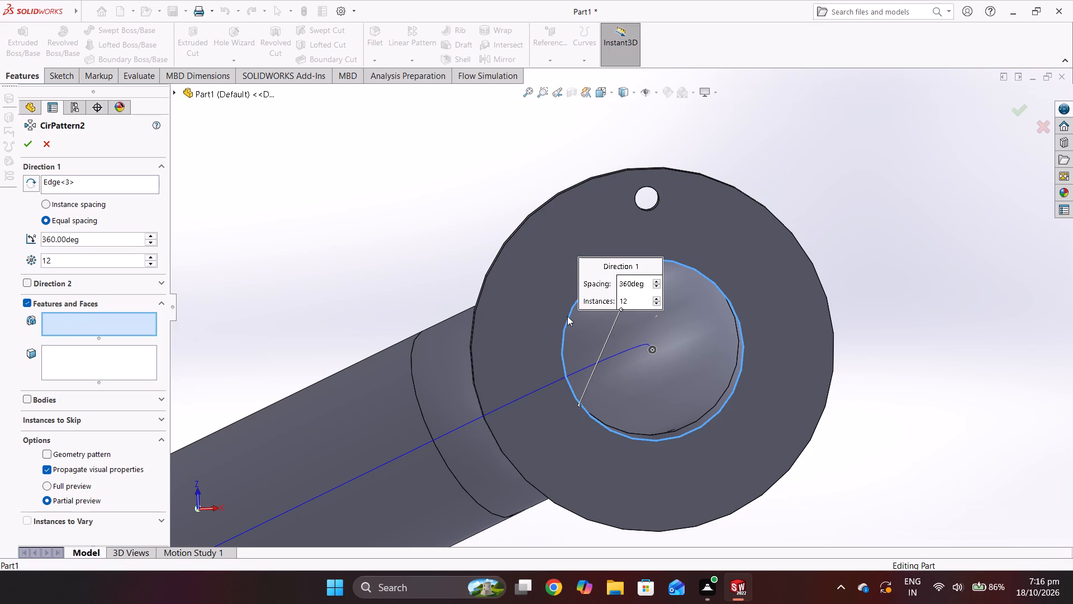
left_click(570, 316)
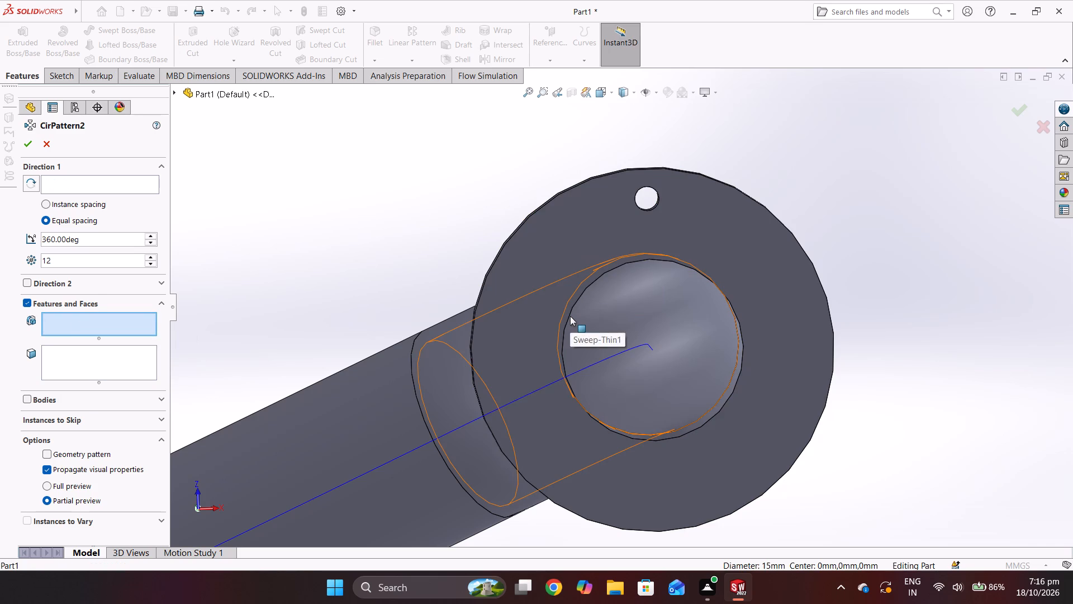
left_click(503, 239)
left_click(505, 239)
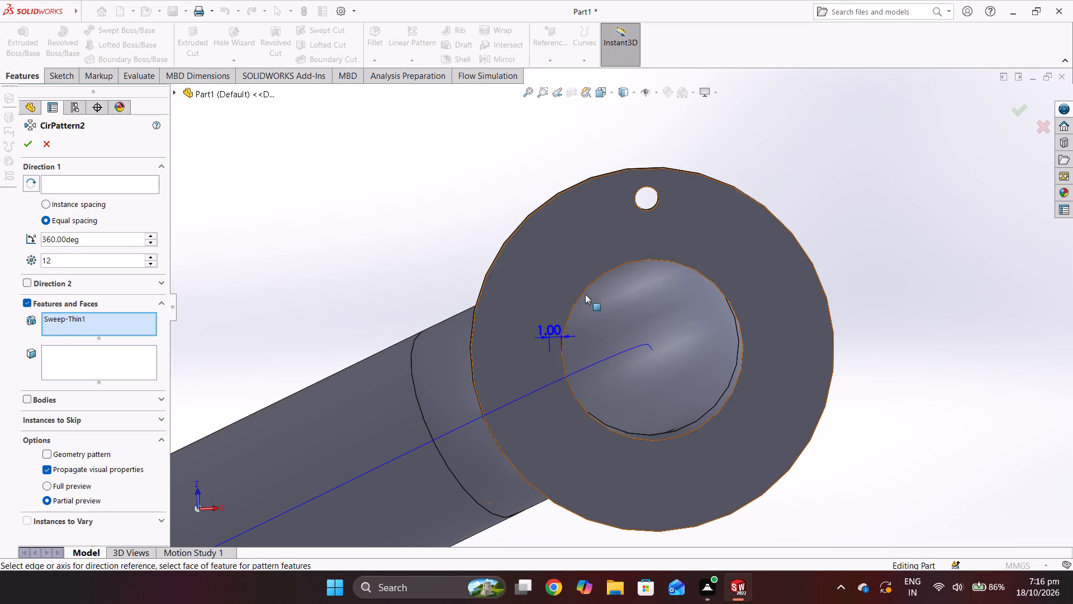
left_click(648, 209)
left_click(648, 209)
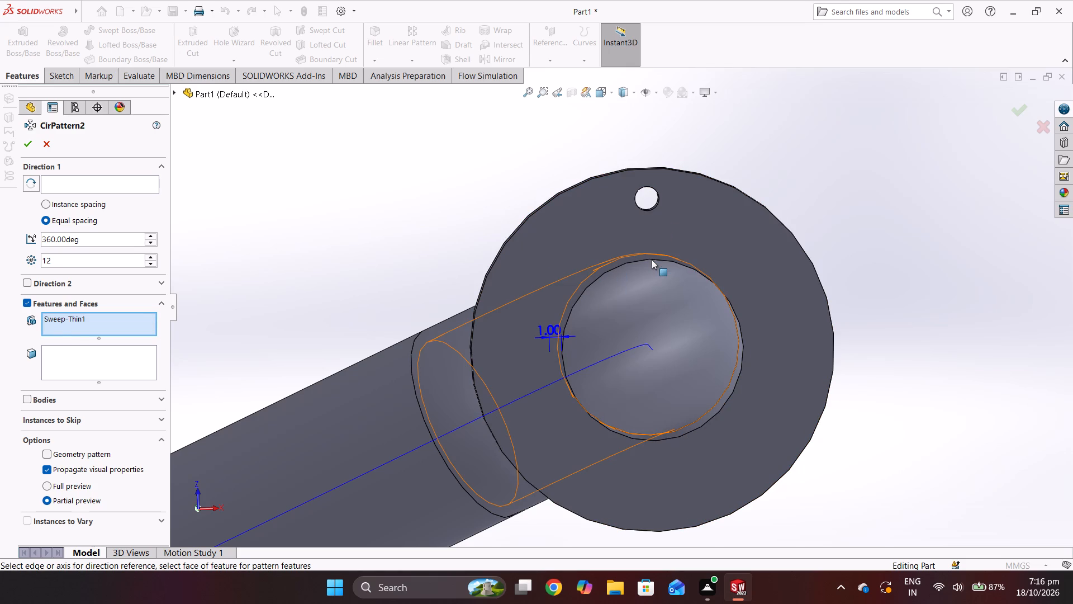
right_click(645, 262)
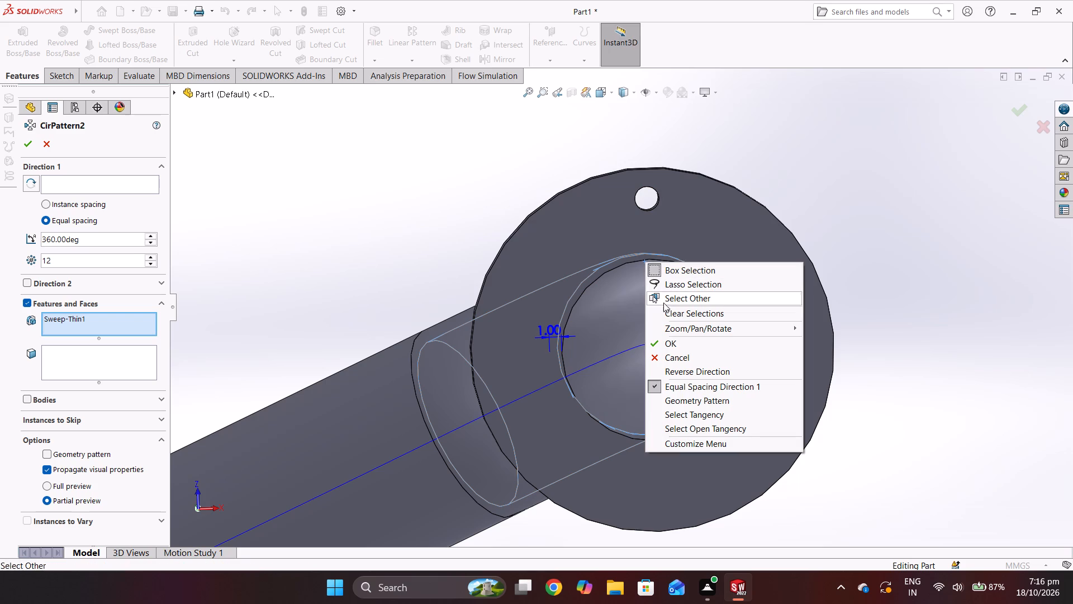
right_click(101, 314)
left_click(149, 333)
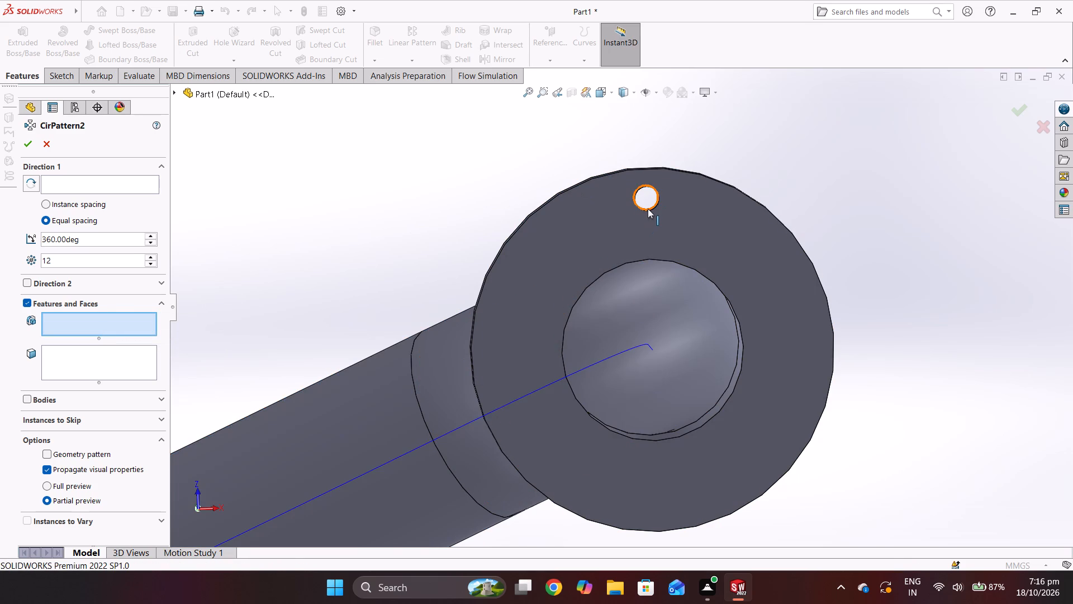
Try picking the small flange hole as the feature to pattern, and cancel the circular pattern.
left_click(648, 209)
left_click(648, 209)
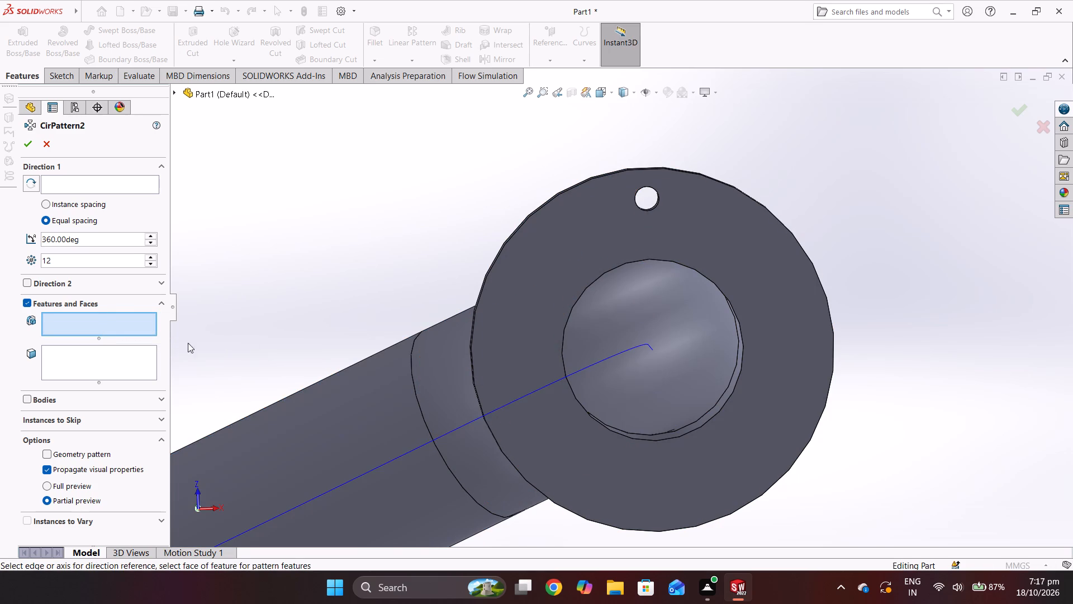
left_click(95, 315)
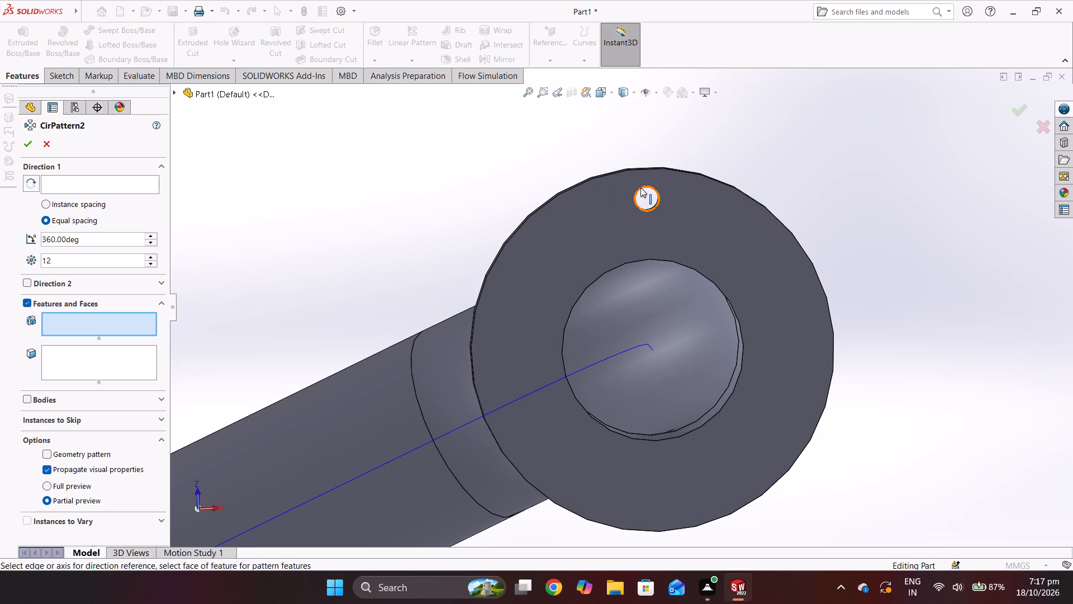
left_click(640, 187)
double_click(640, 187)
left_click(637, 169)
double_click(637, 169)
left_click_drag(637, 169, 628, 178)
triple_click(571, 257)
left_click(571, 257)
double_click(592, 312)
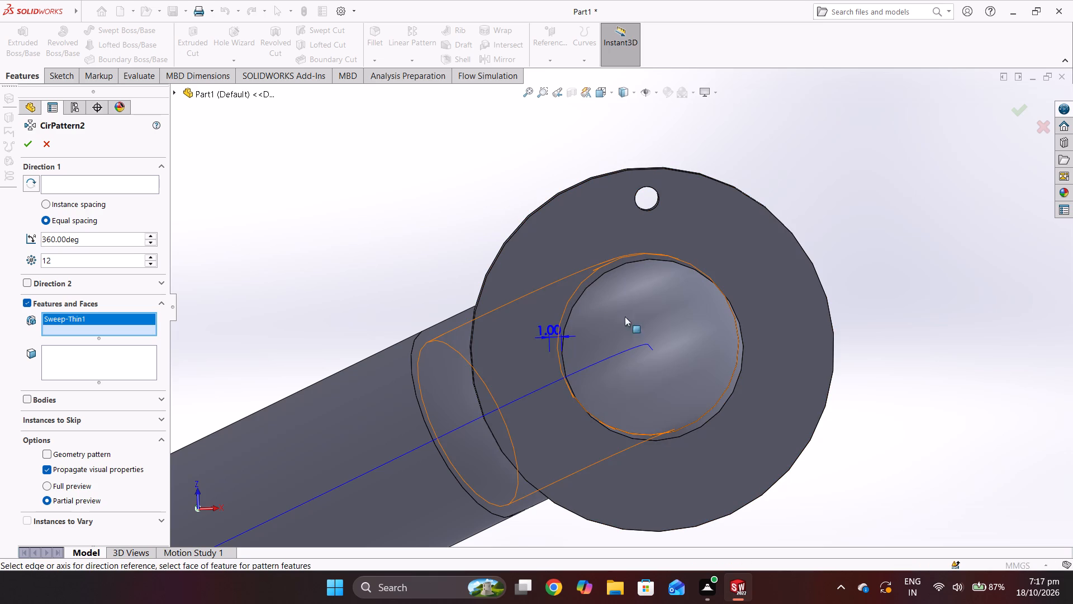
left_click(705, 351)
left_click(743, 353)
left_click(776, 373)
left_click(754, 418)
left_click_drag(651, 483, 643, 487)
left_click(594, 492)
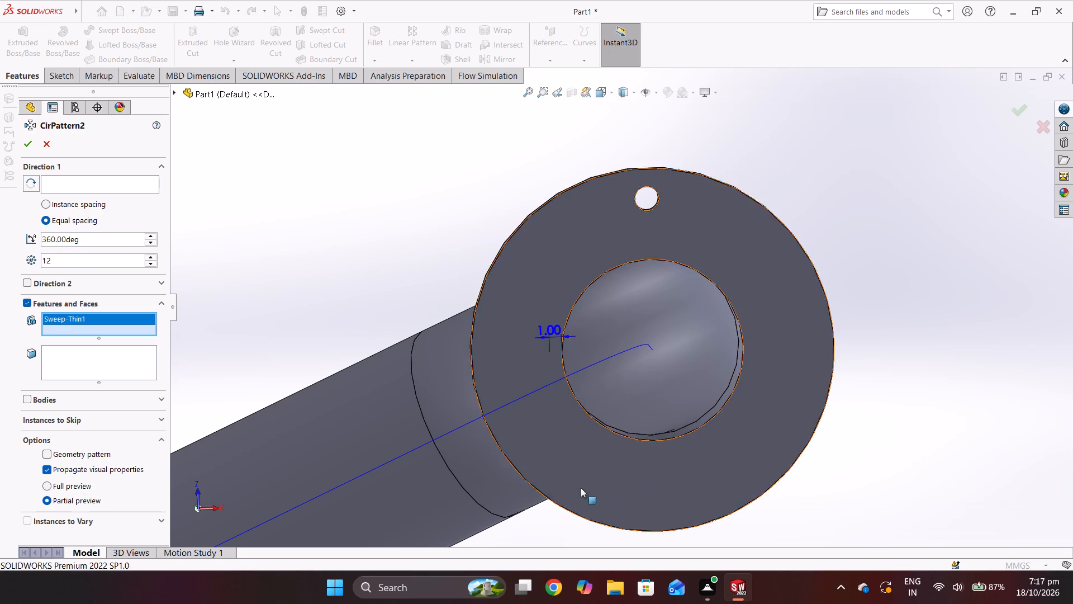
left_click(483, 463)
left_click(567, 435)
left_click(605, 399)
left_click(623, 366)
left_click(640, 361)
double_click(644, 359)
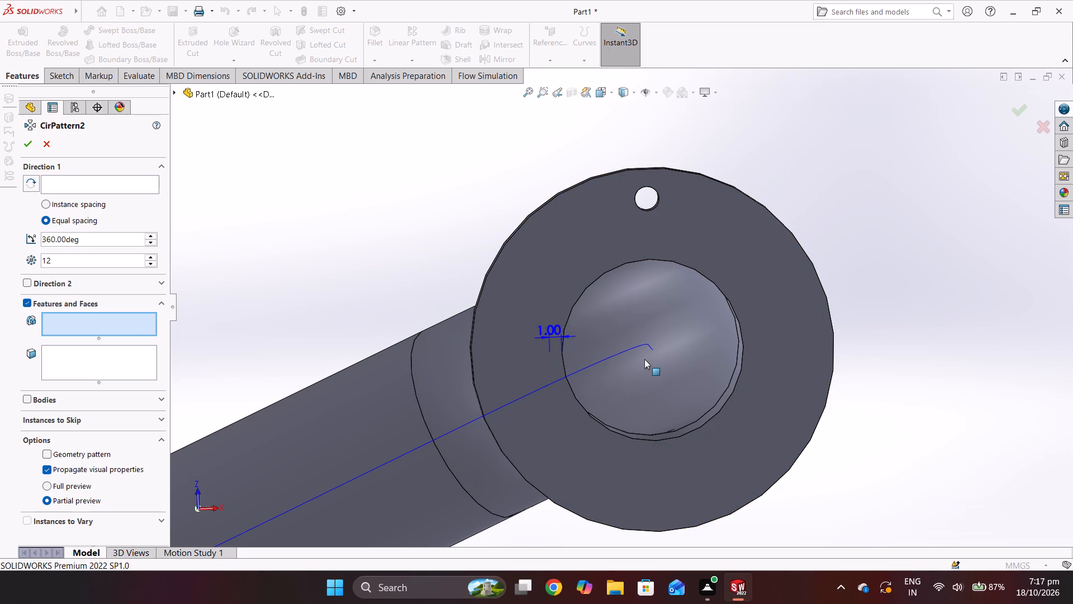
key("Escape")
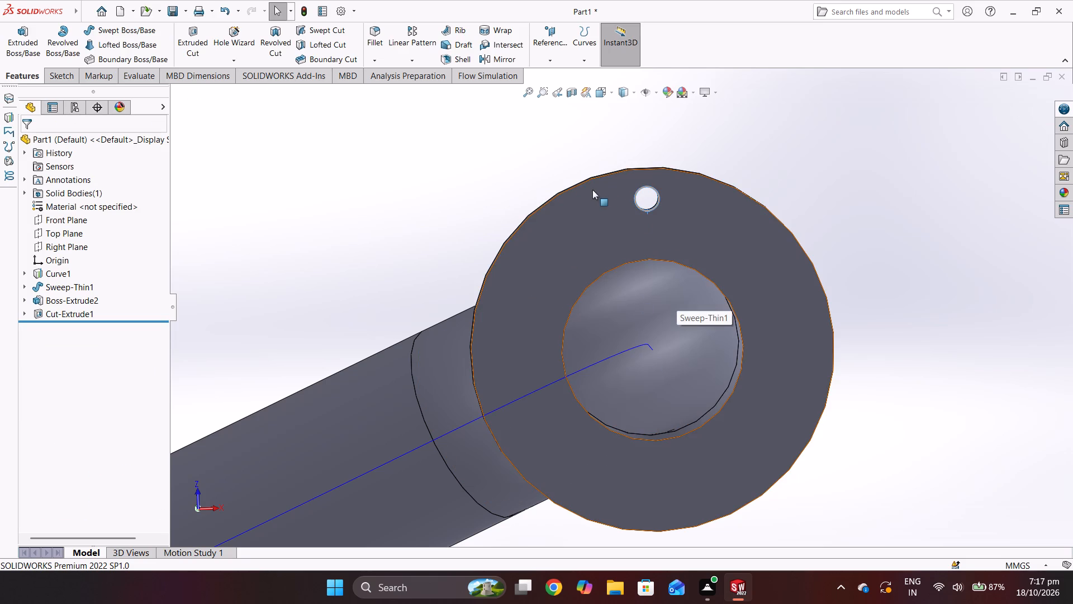
Start a new circular pattern and pick the flange's outer circular edge as the direction reference.
scroll(614, 162, "down", 1)
middle_click_drag(689, 248, 675, 239)
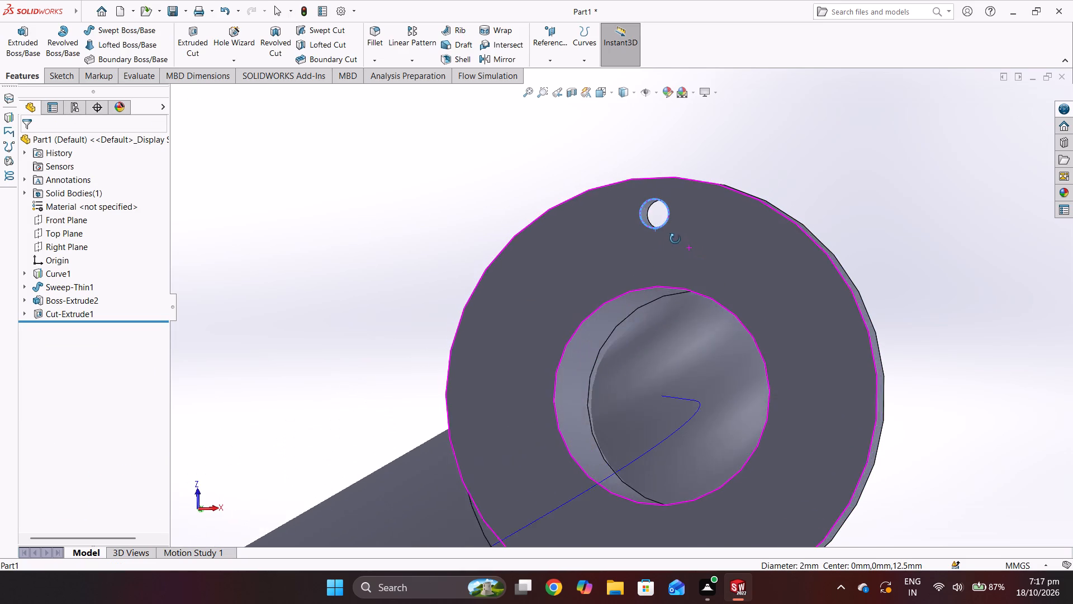
middle_click_drag(675, 239, 678, 239)
left_click(421, 57)
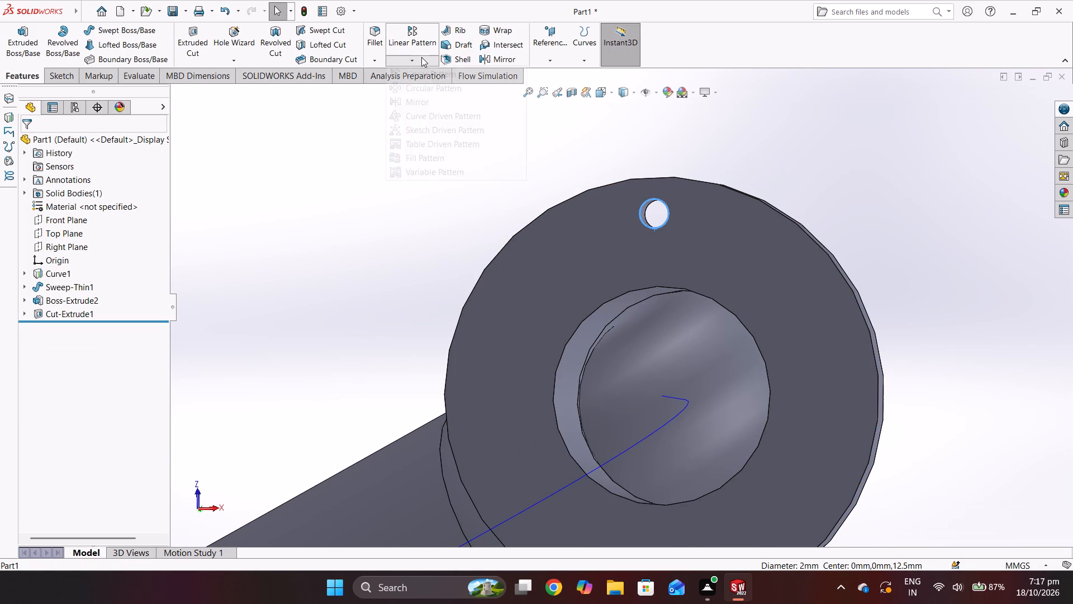
left_click(436, 93)
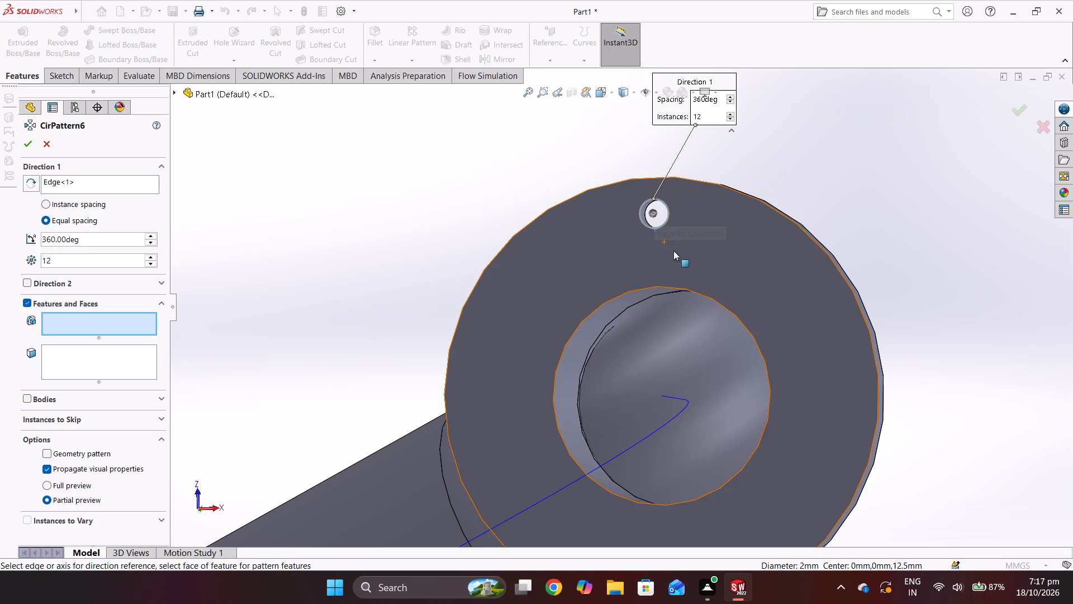
middle_click_drag(673, 251, 747, 279)
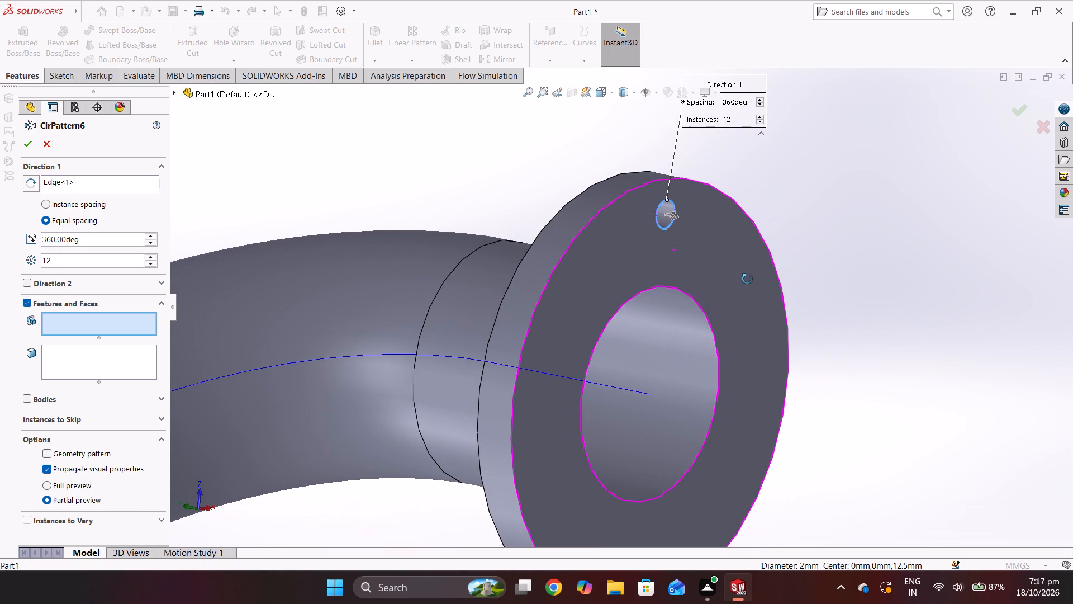
middle_click_drag(747, 279, 711, 249)
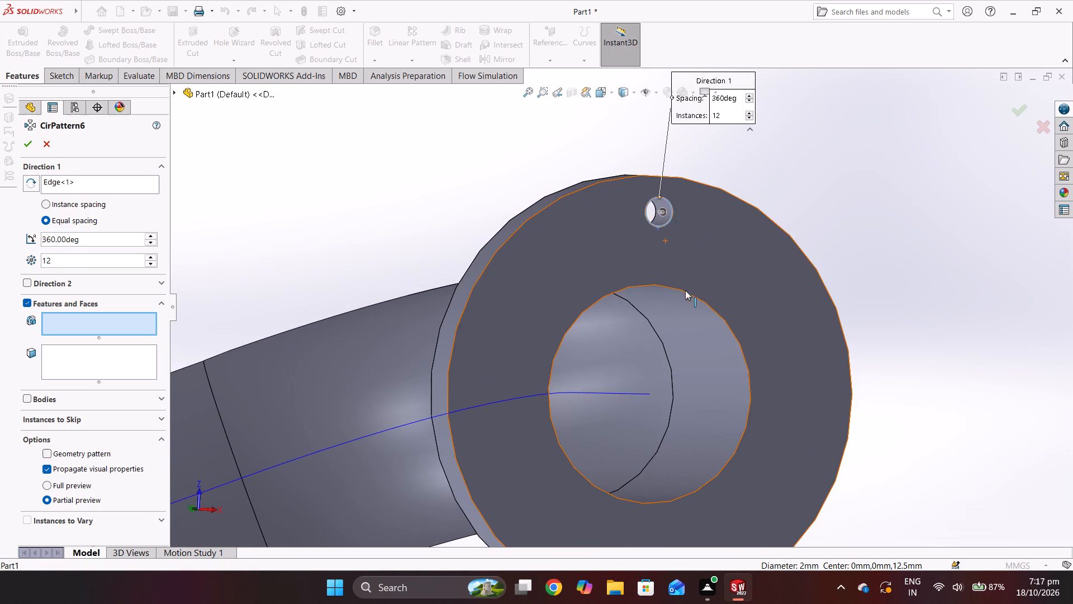
left_click(685, 291)
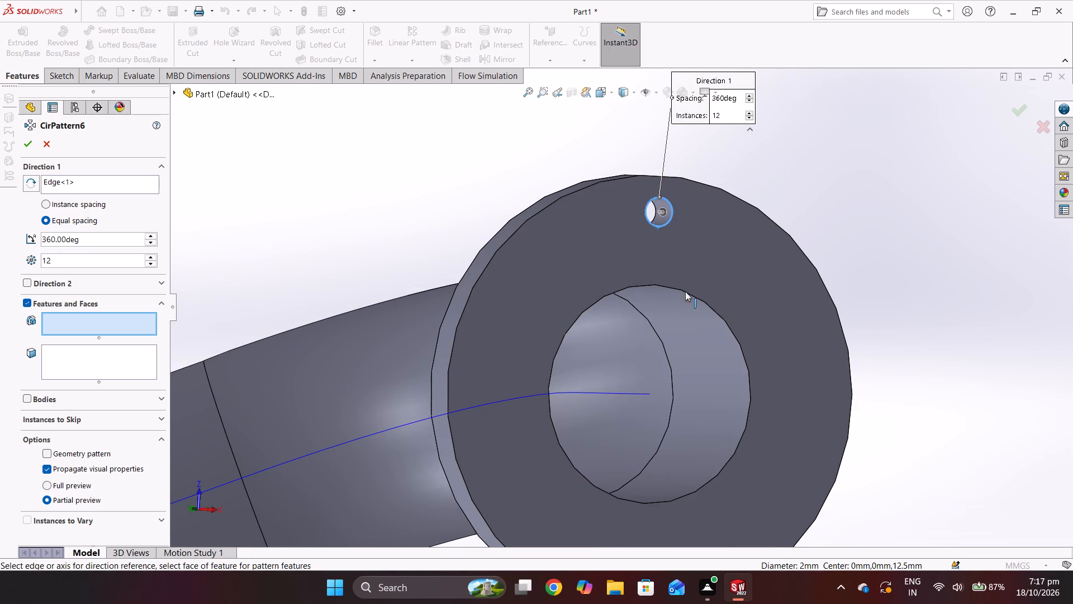
left_click(146, 185)
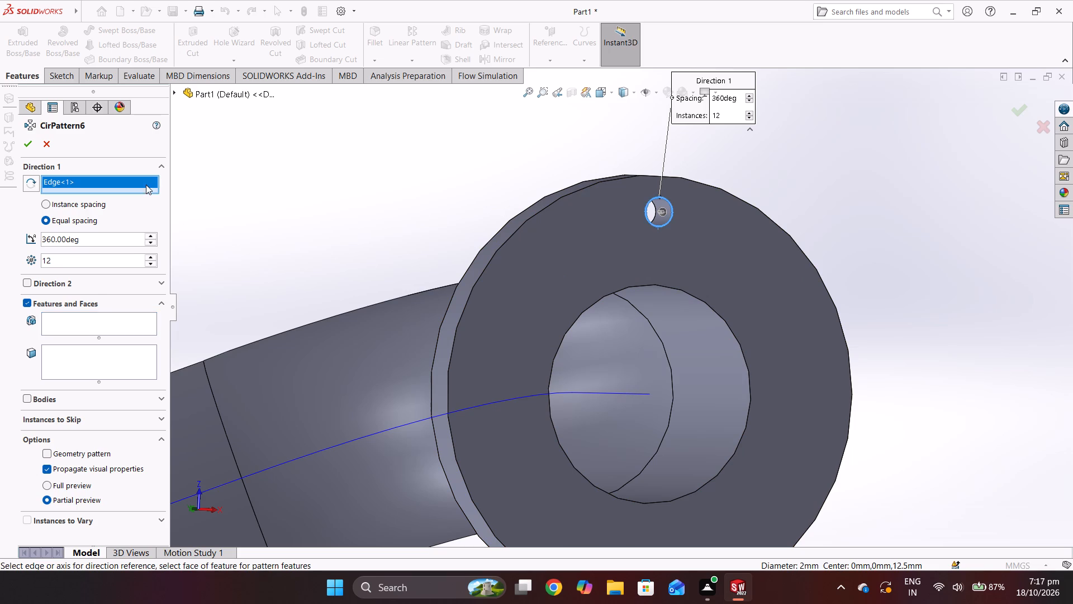
left_click(563, 195)
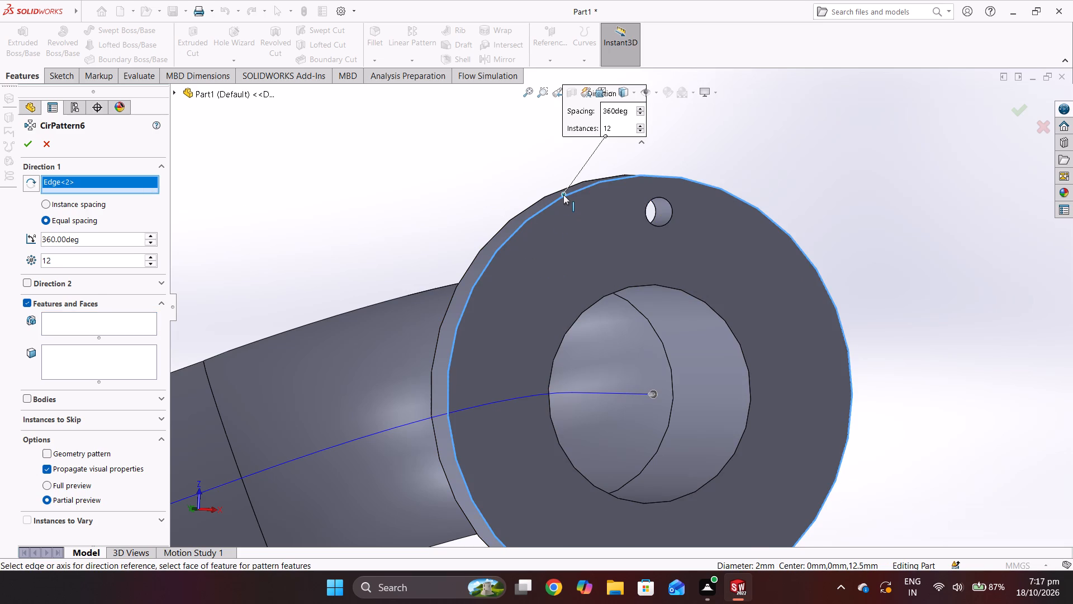
left_click(563, 195)
left_click(563, 195)
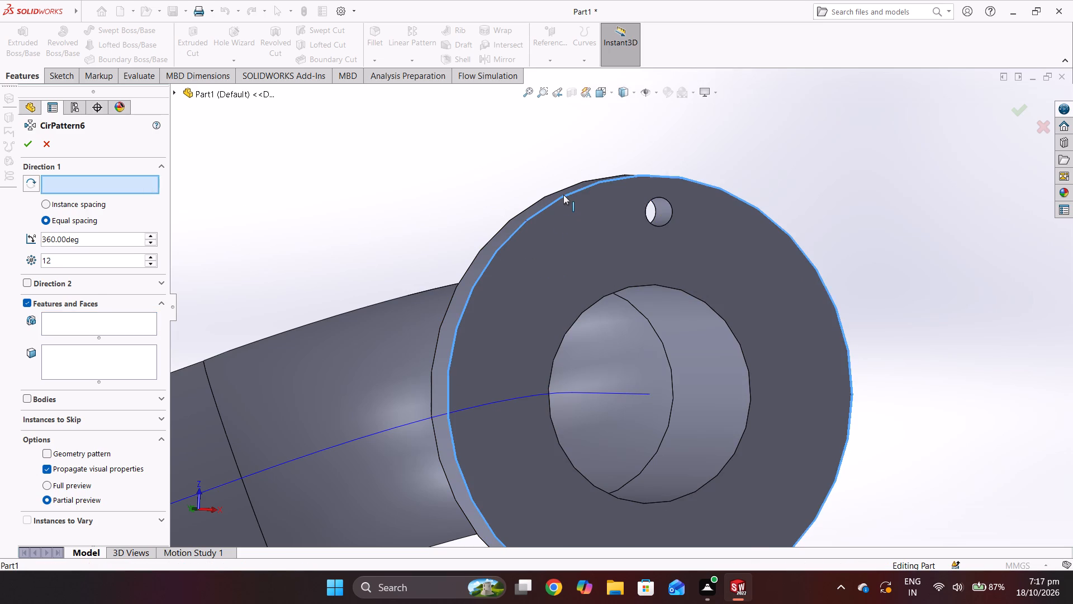
middle_click_drag(646, 241, 621, 246)
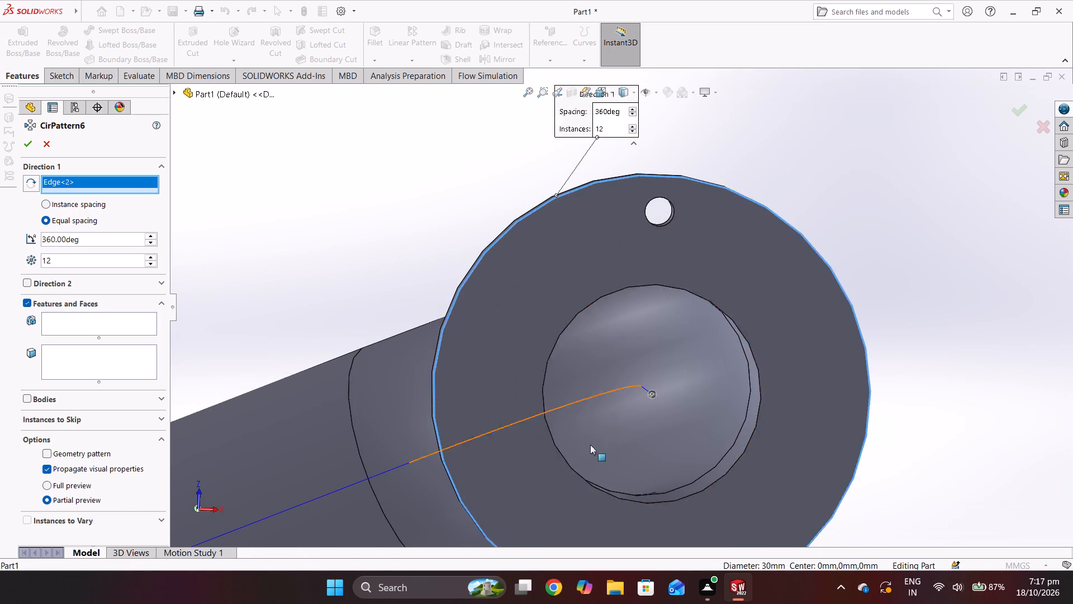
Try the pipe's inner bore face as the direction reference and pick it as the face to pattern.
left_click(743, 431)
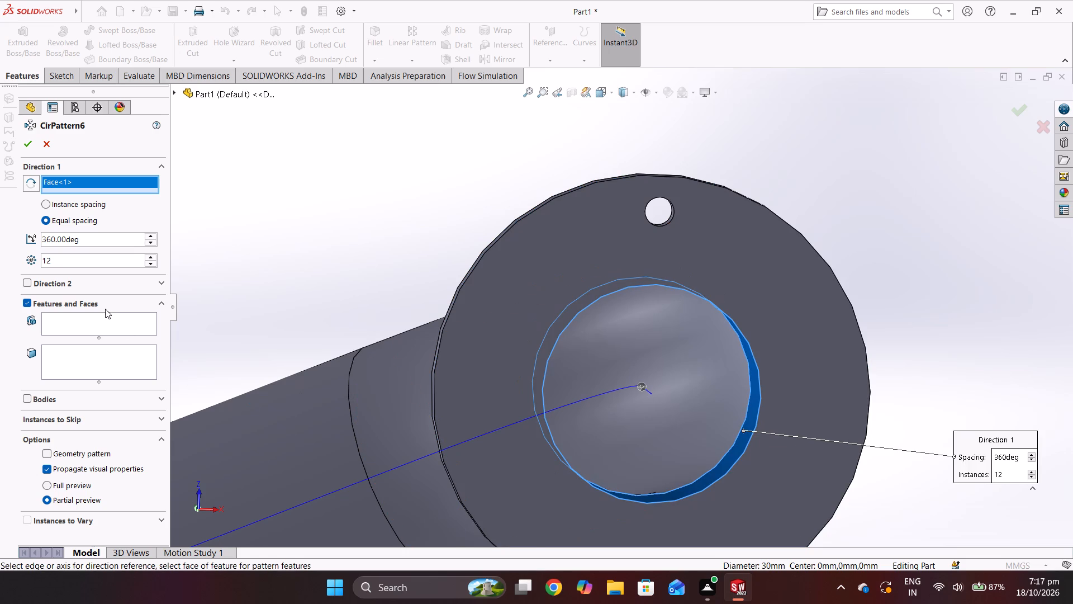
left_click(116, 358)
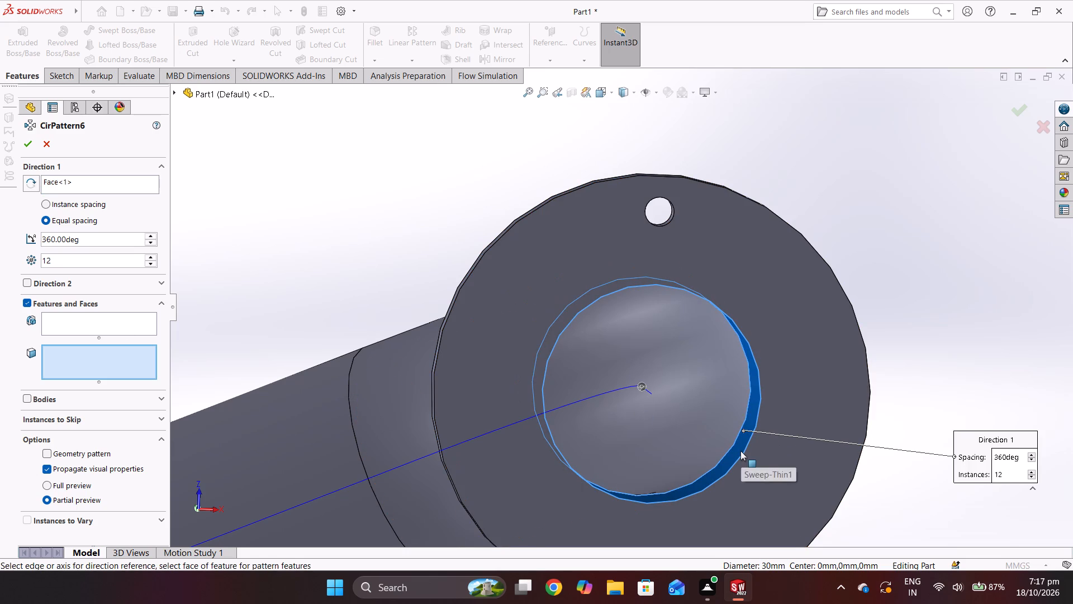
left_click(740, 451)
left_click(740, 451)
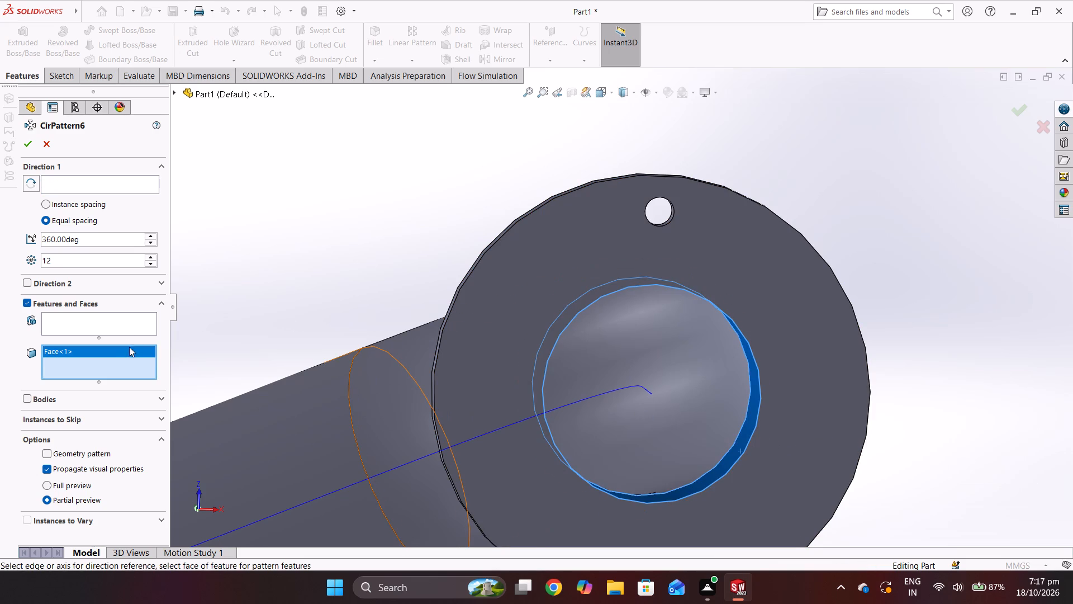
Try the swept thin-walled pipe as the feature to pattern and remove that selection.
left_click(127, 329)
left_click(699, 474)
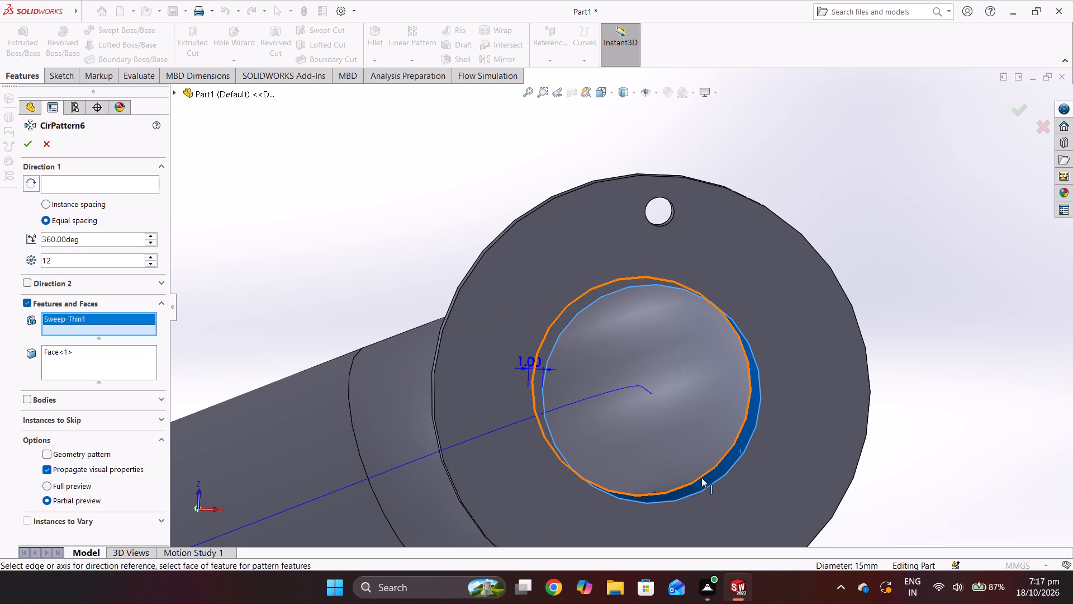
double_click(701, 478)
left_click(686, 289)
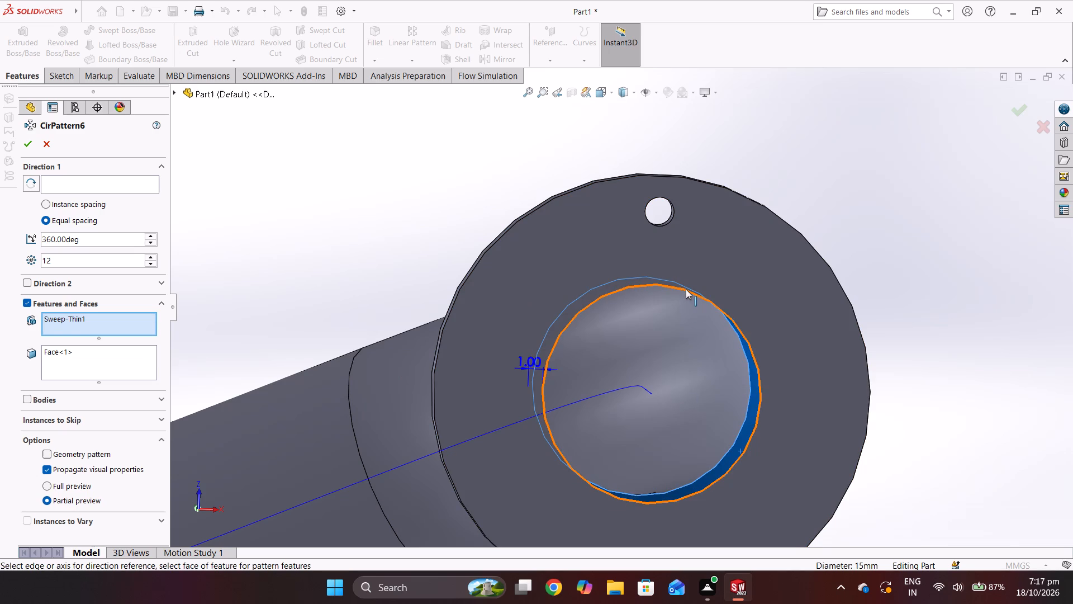
Set the small flange hole's circular edge as the circular pattern's direction reference.
left_click(643, 212)
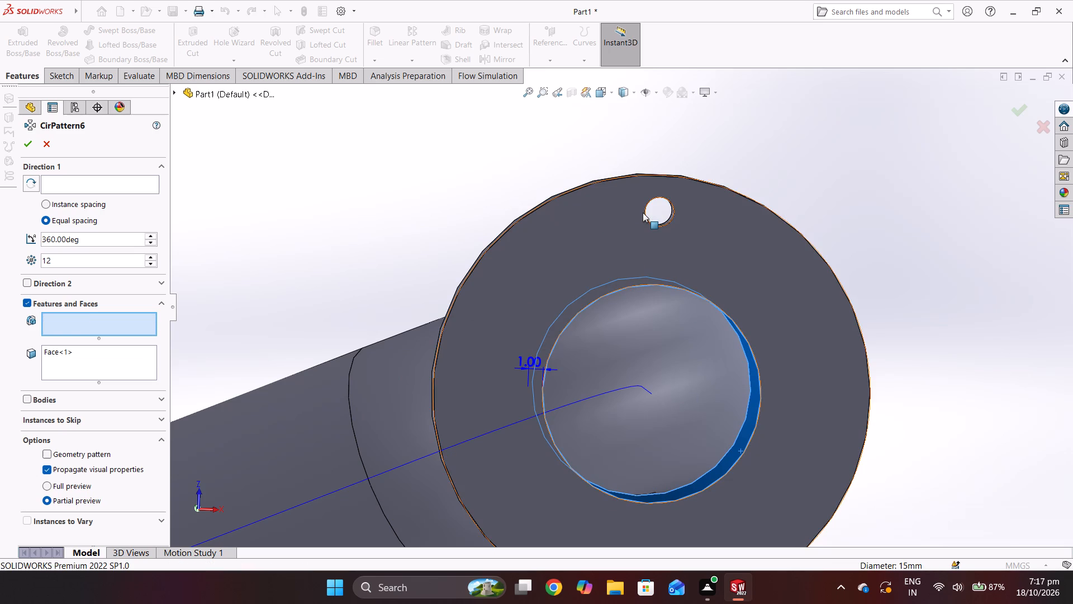
left_click(645, 212)
left_click(116, 182)
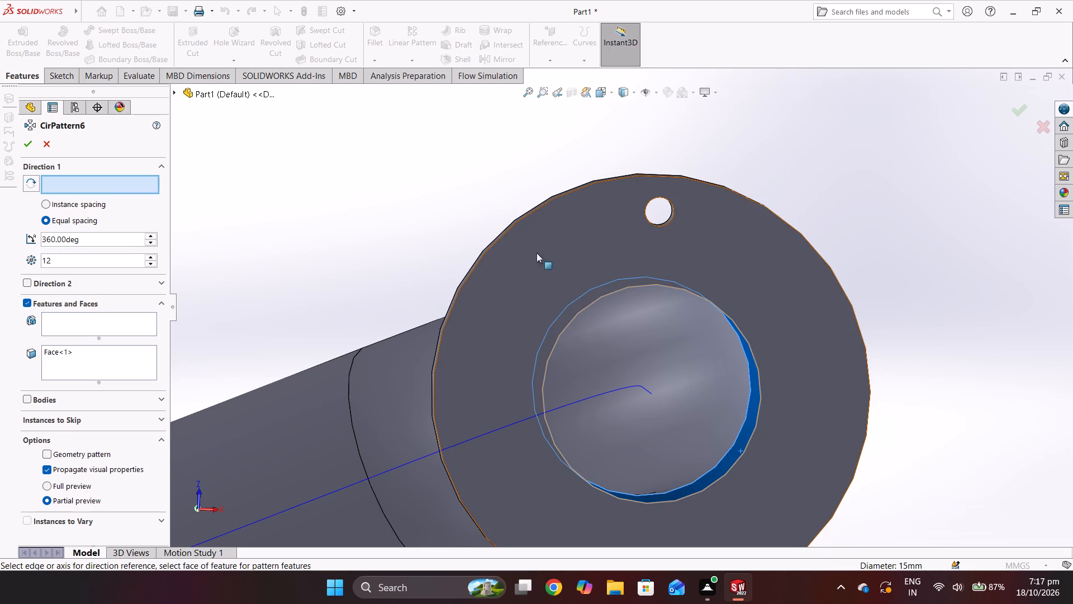
left_click(649, 219)
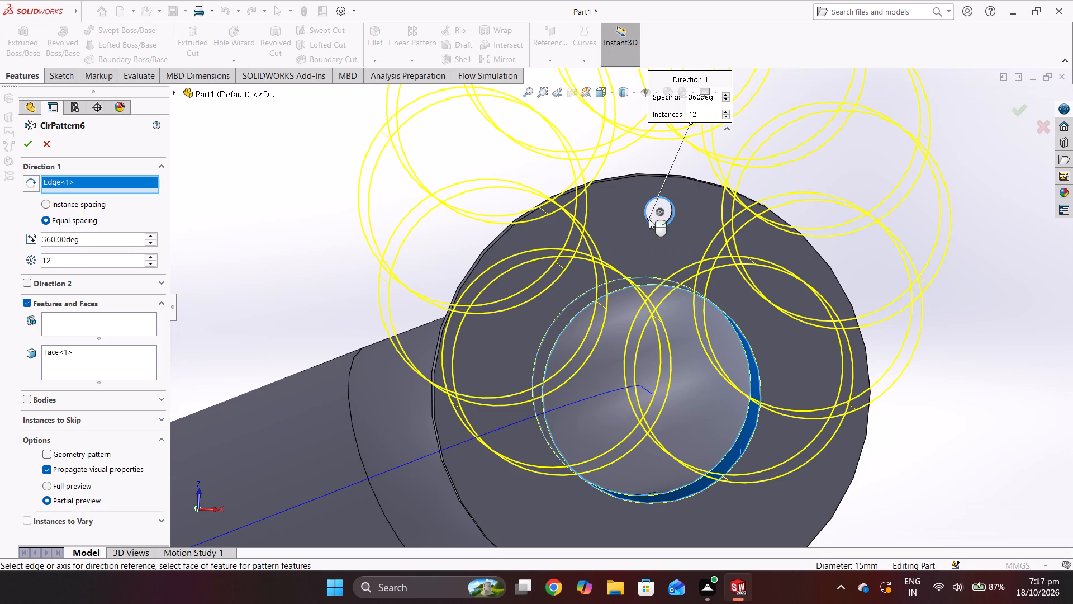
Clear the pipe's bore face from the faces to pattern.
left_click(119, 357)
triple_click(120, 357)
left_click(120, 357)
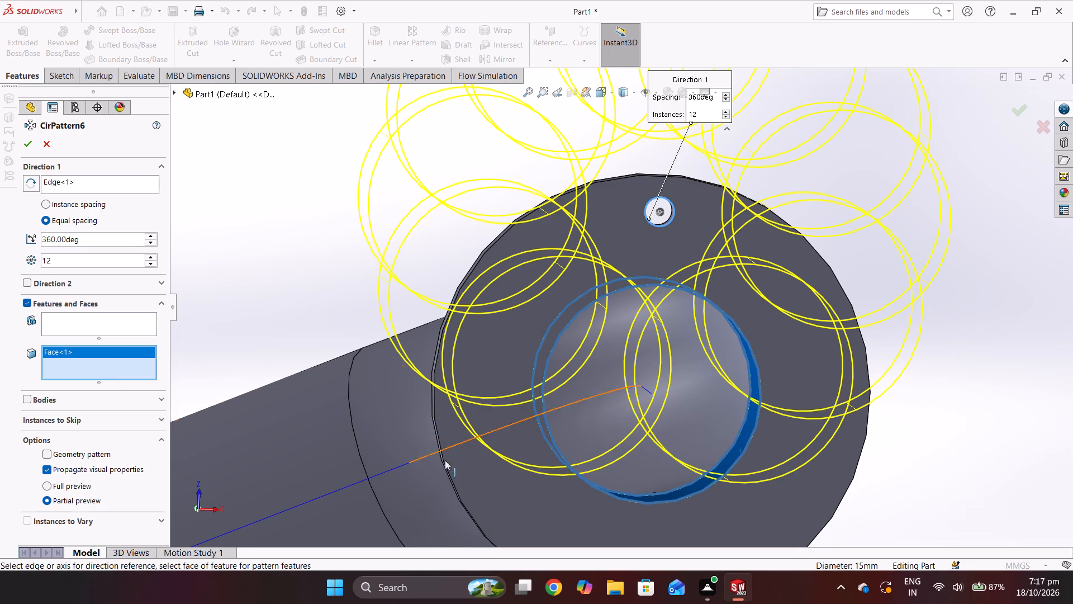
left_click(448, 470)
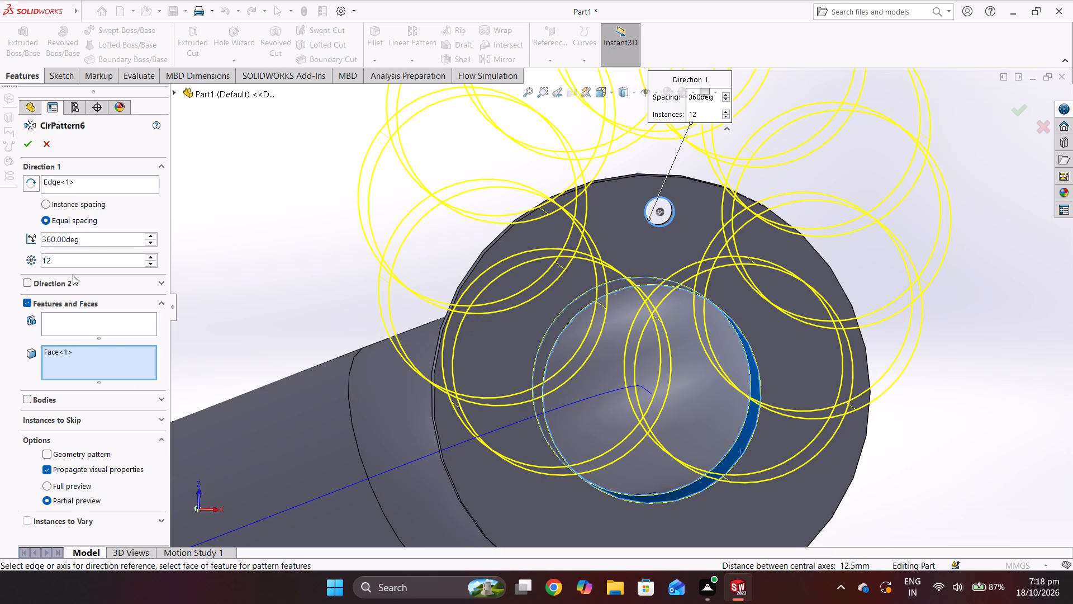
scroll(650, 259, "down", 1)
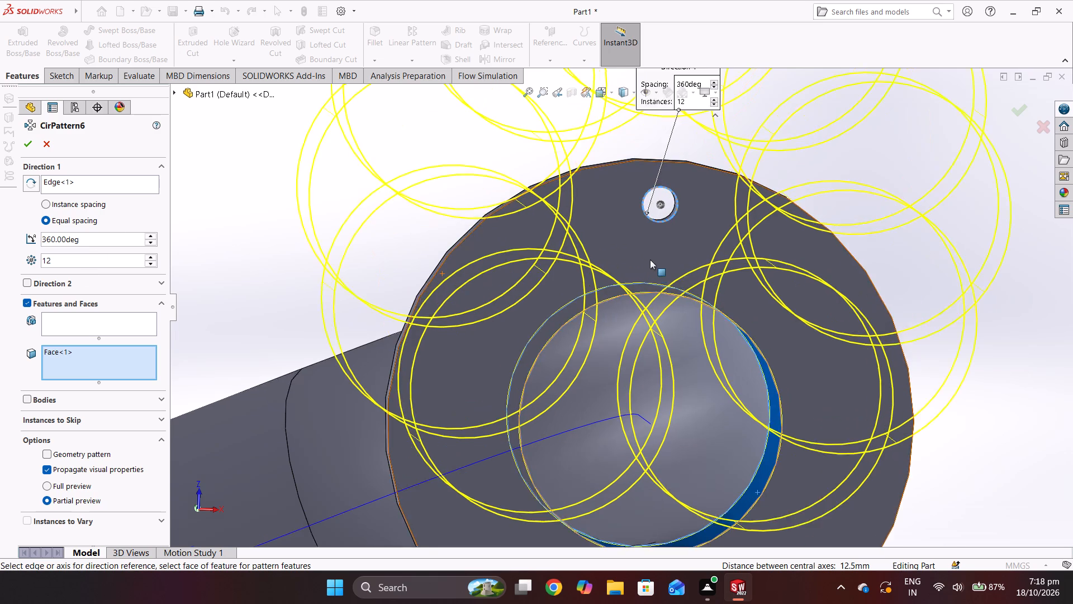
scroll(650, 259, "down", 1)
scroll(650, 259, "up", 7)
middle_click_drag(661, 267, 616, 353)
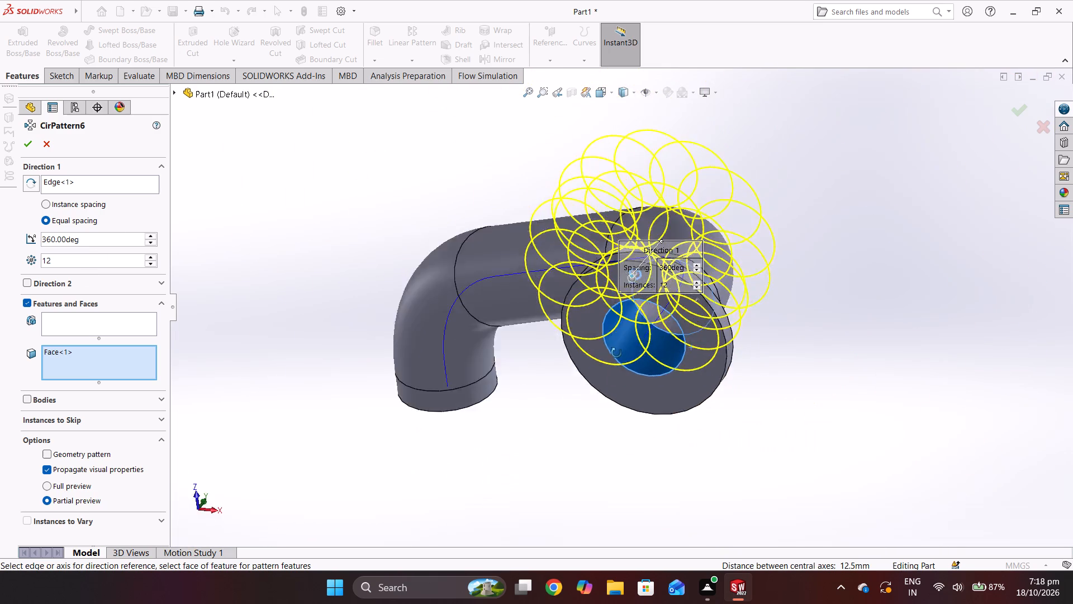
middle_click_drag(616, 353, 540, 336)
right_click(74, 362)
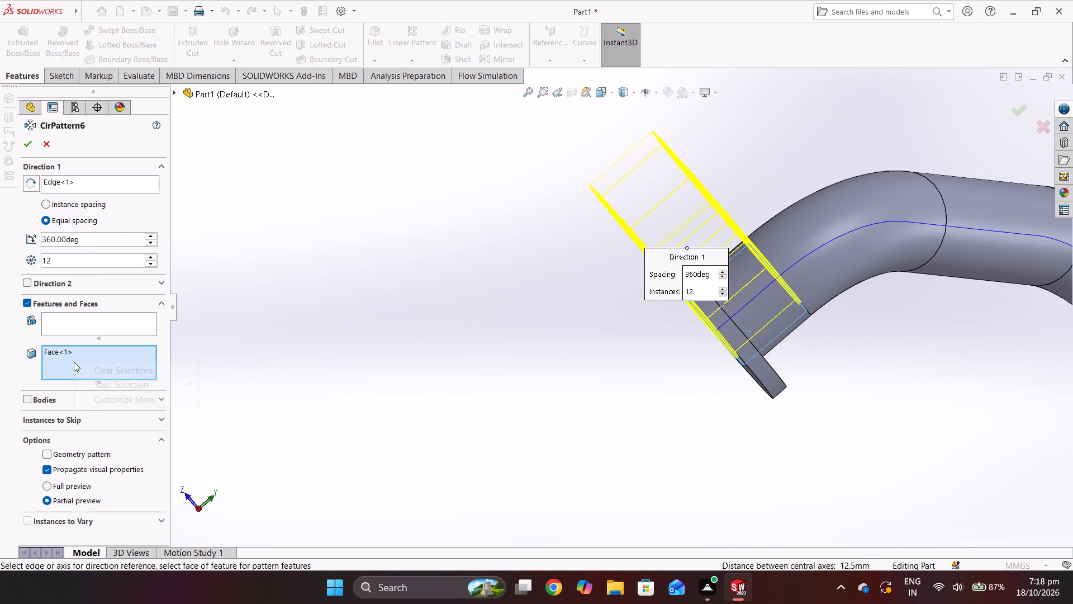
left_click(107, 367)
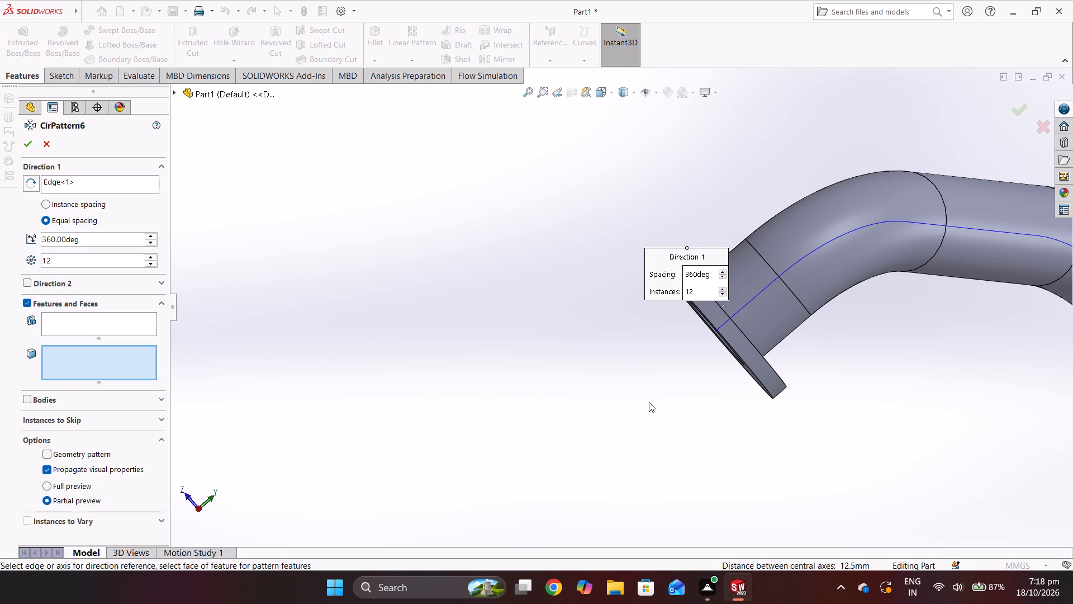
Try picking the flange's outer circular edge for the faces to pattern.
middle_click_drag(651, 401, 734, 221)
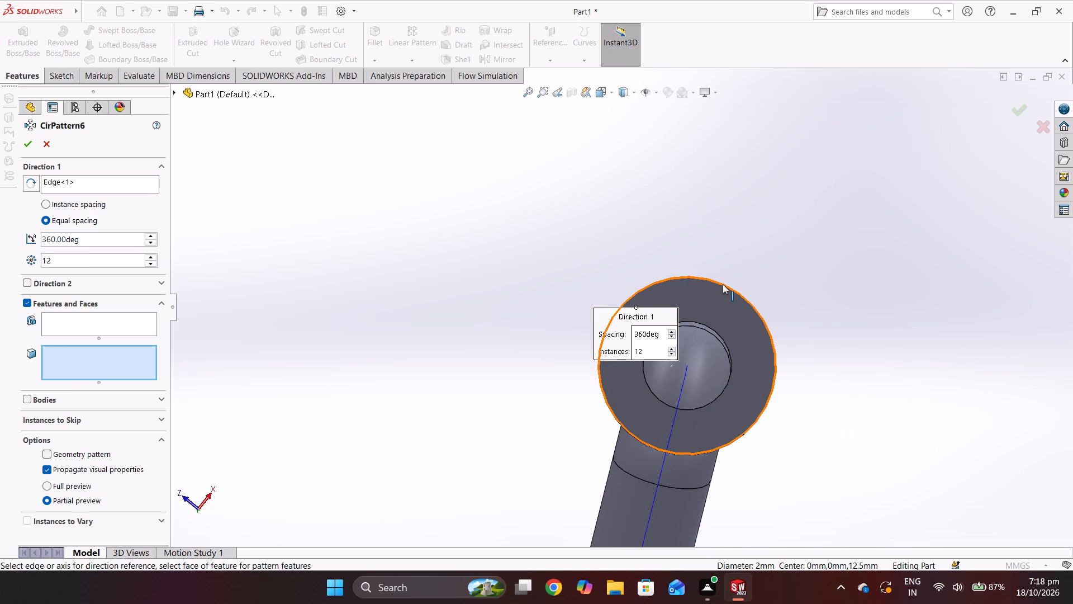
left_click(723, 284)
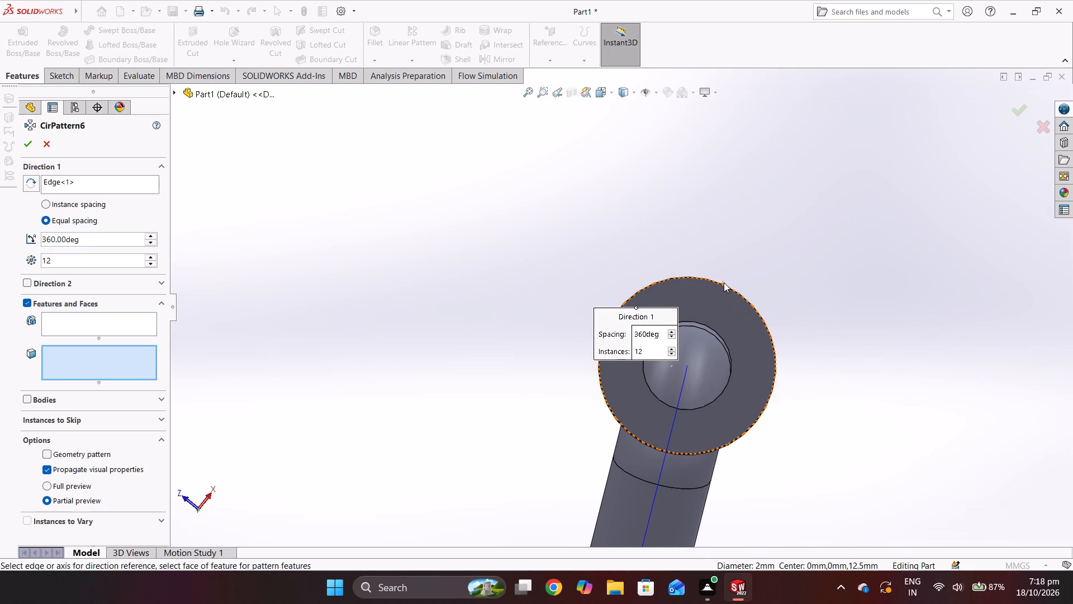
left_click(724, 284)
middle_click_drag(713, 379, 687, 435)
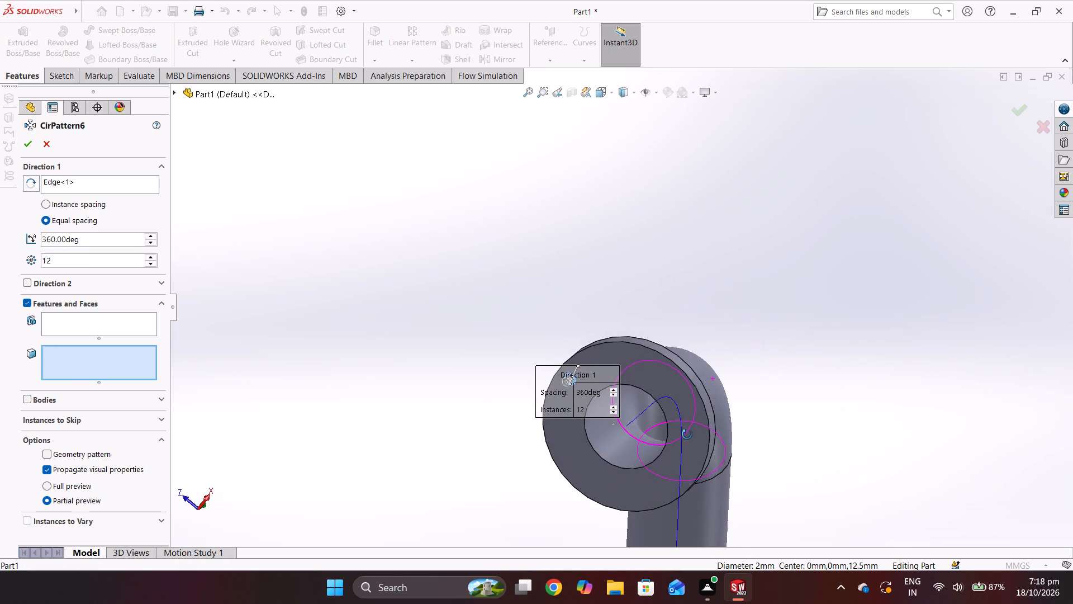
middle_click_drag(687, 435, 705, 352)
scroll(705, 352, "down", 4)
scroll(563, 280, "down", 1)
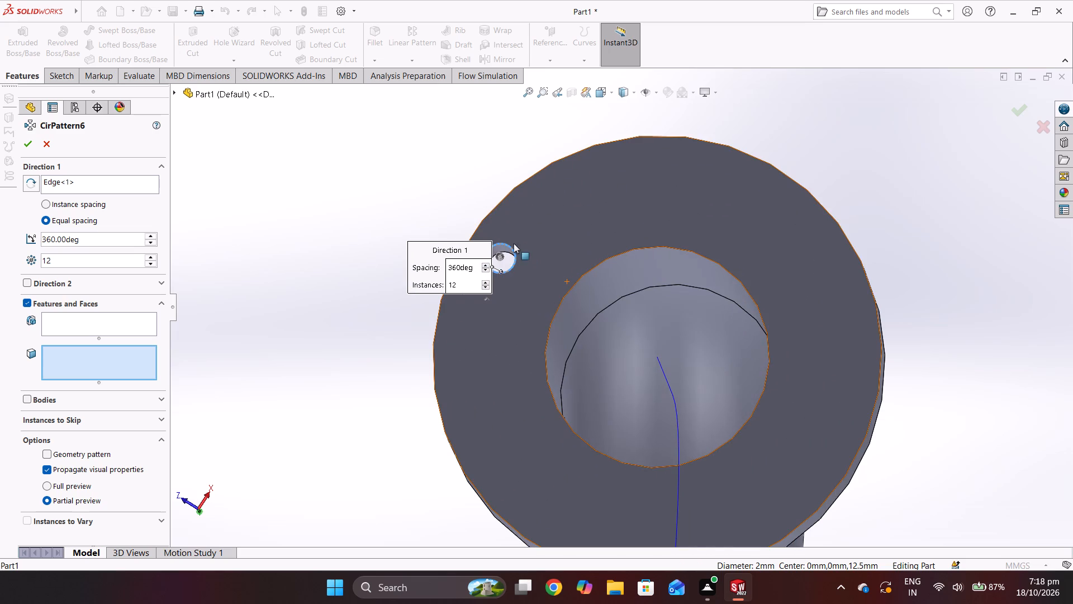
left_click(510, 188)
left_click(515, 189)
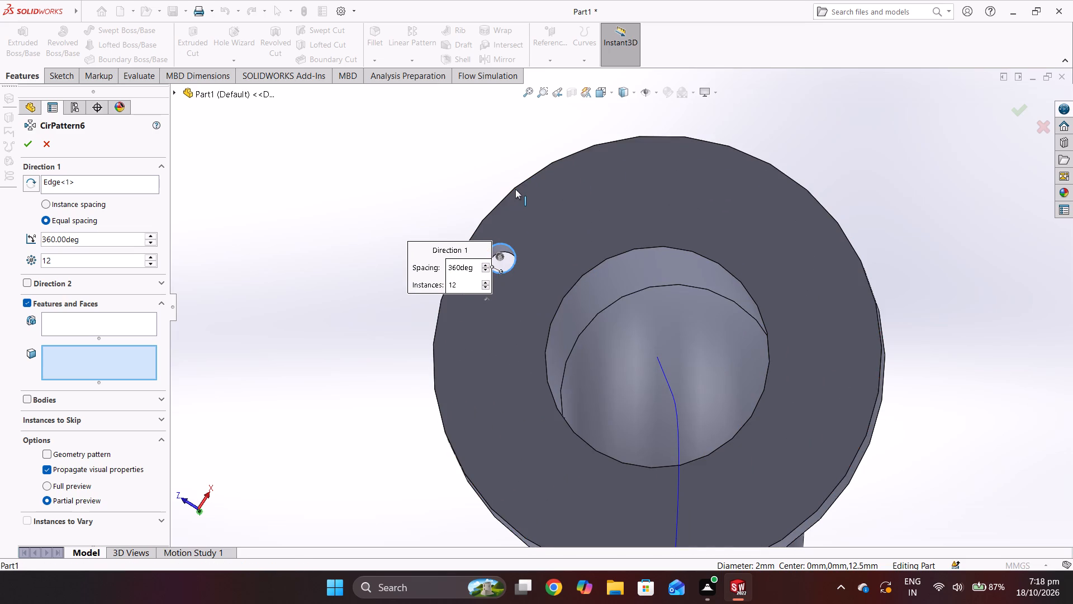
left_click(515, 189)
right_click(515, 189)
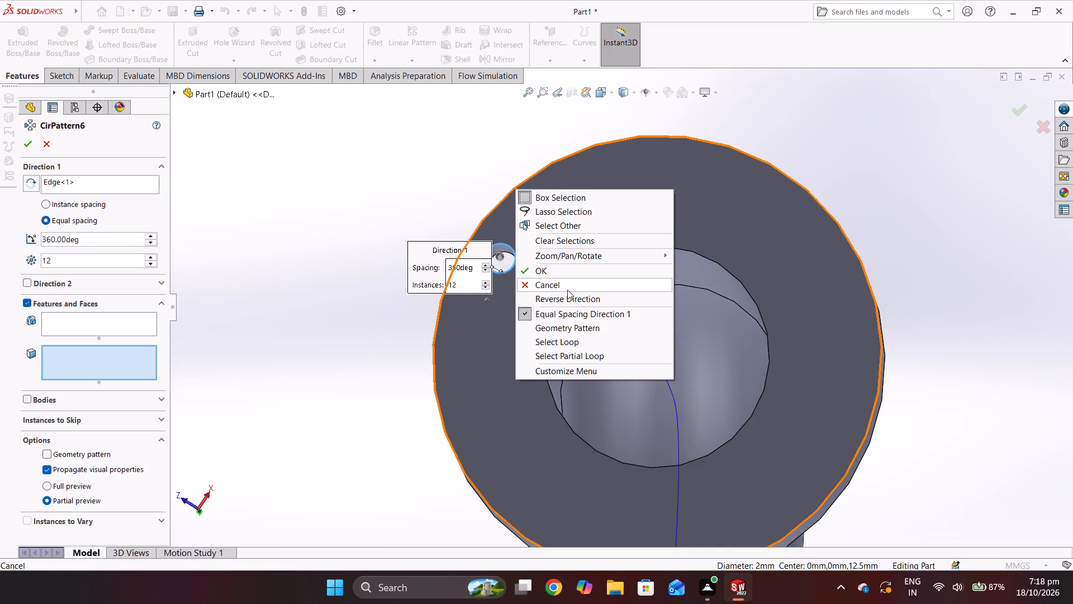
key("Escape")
Examine the flange's front and back faces, its small hole and the bent pipe from several angles.
scroll(747, 428, "down", 1)
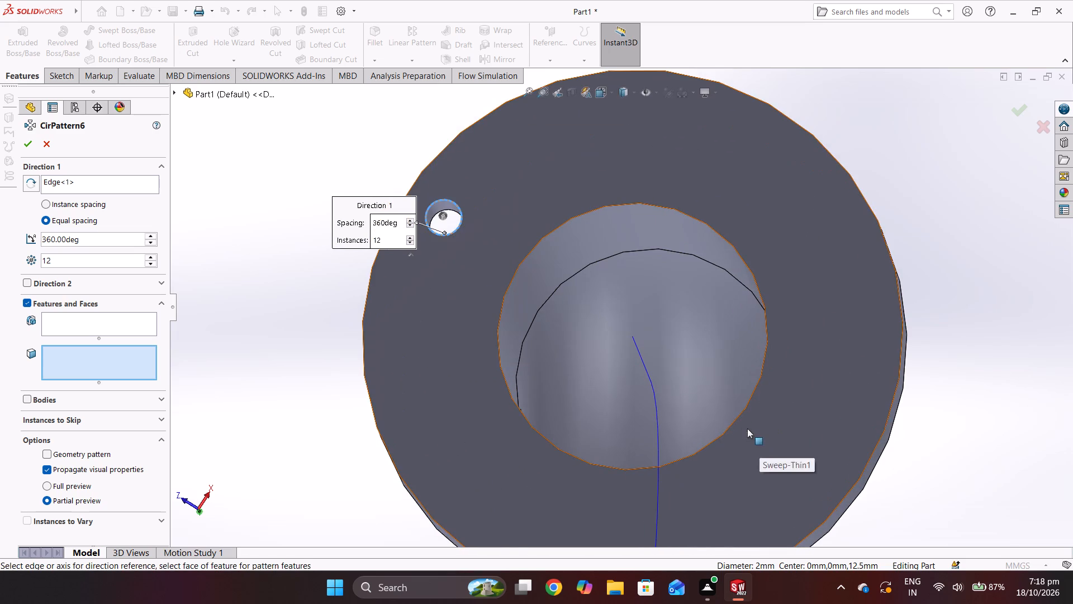
scroll(747, 428, "up", 3)
middle_click_drag(747, 428, 765, 481)
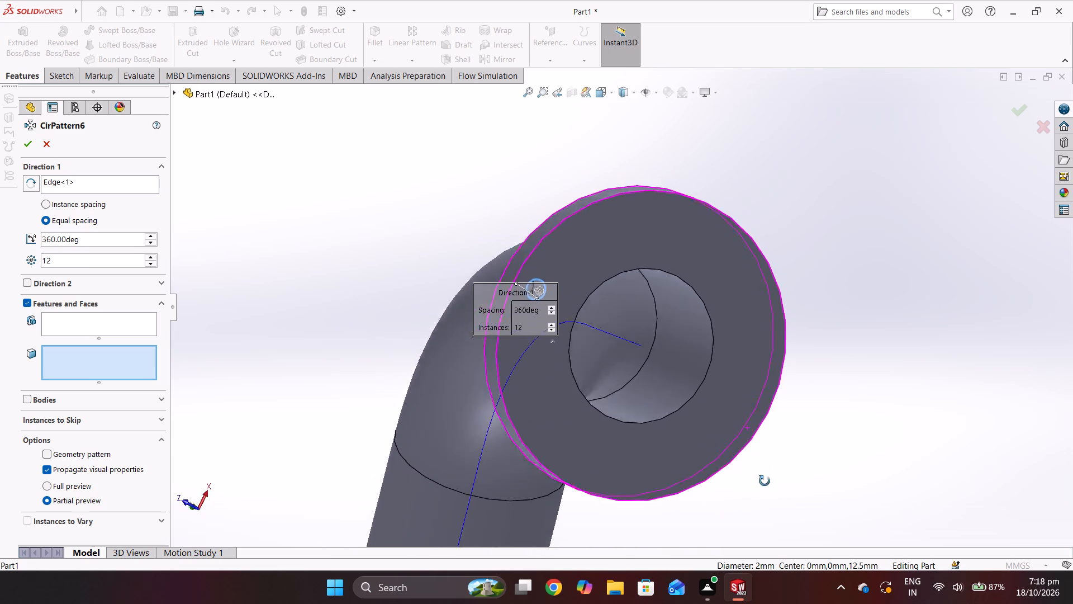
middle_click_drag(765, 481, 756, 466)
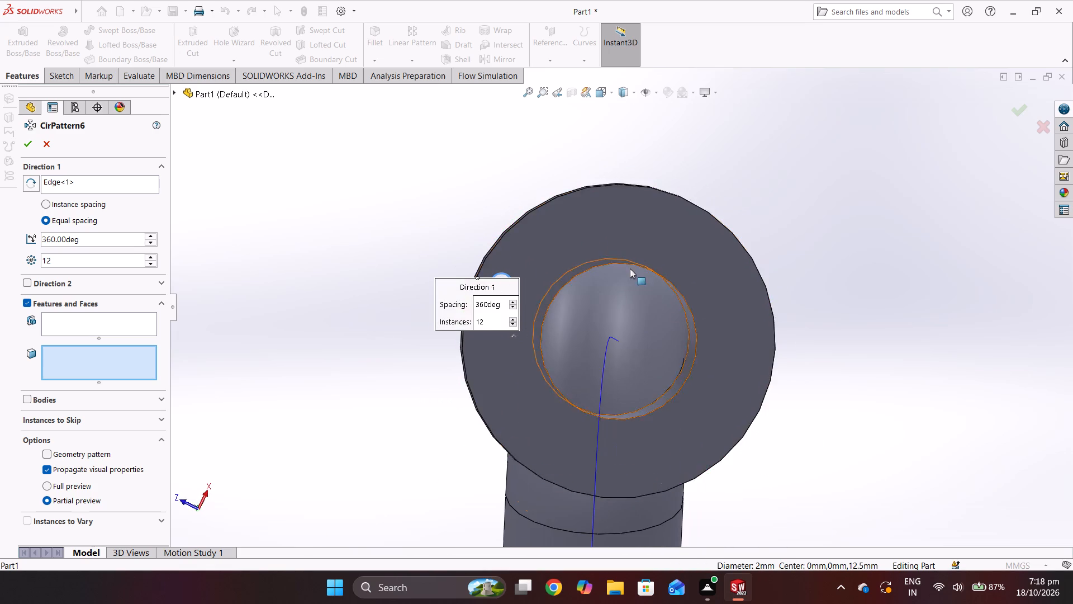
middle_click_drag(466, 210, 667, 192)
scroll(466, 204, "up", 1)
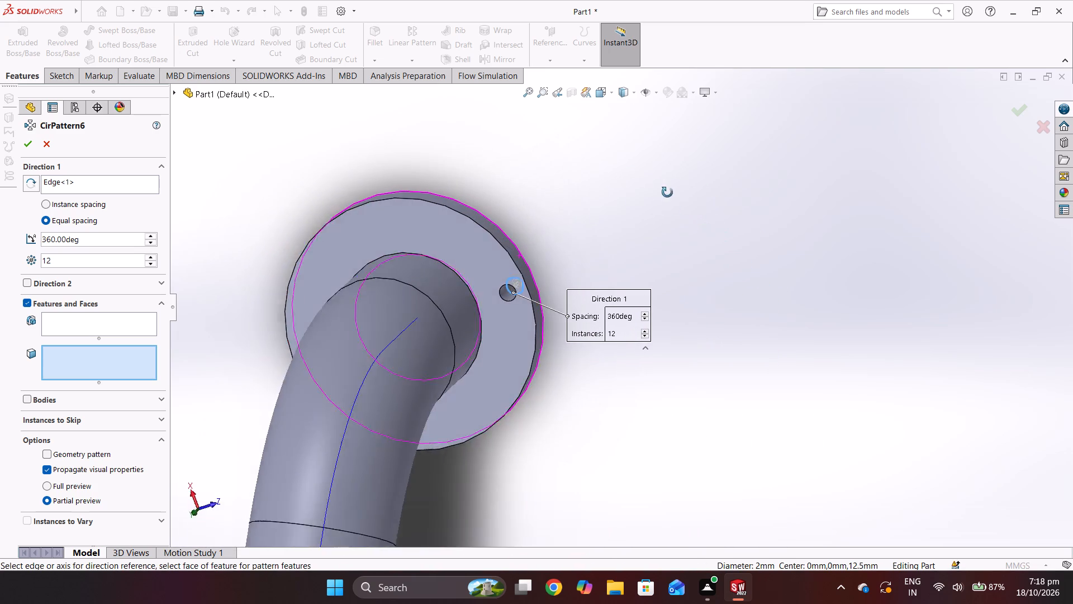
middle_click_drag(667, 192, 703, 152)
middle_click_drag(679, 238, 665, 235)
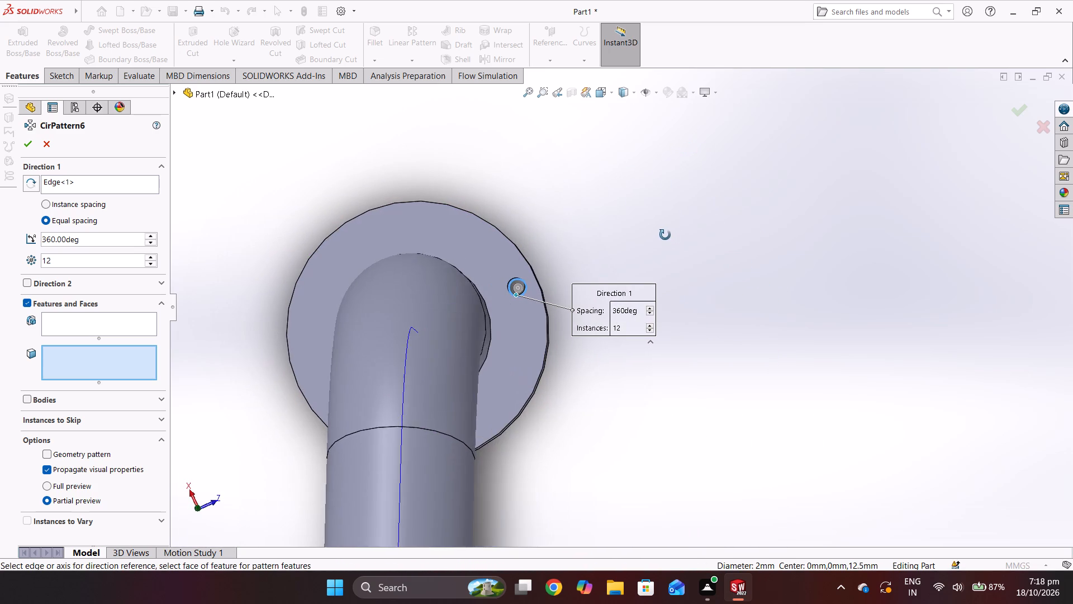
middle_click_drag(665, 235, 457, 454)
middle_click_drag(452, 414, 445, 407)
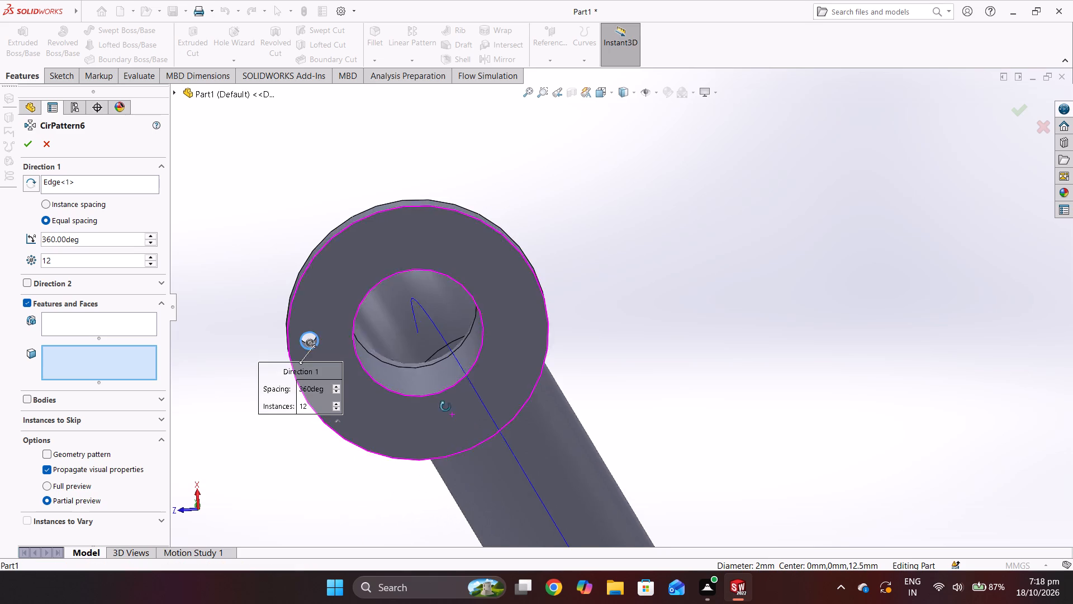
middle_click_drag(445, 407, 457, 355)
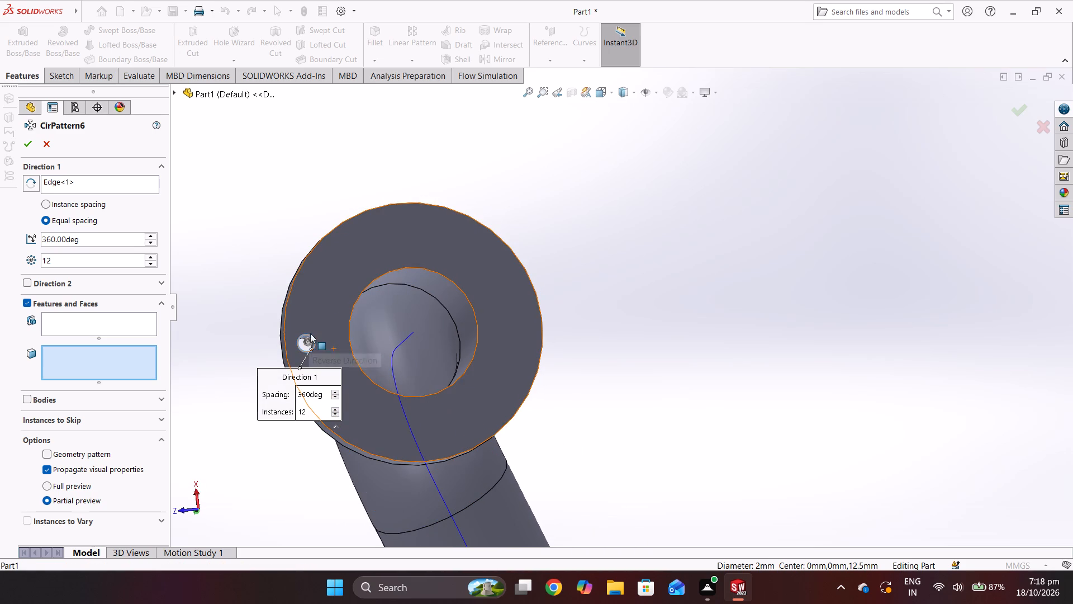
scroll(313, 338, "down", 5)
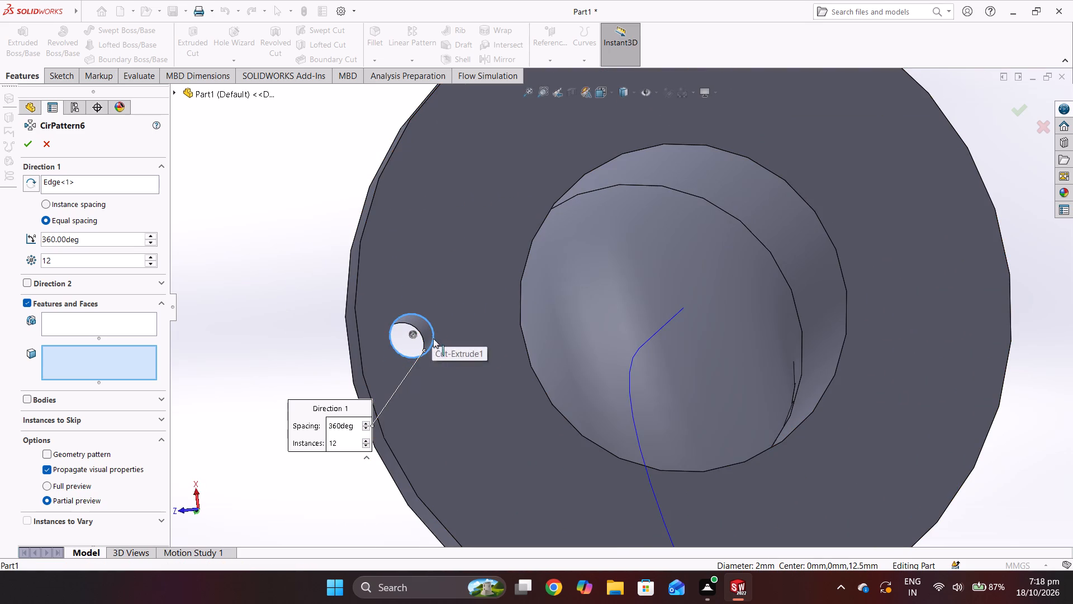
middle_click_drag(434, 345, 432, 358)
scroll(632, 389, "down", 1)
scroll(632, 389, "up", 6)
scroll(799, 452, "up", 8)
middle_click_drag(813, 469, 774, 493)
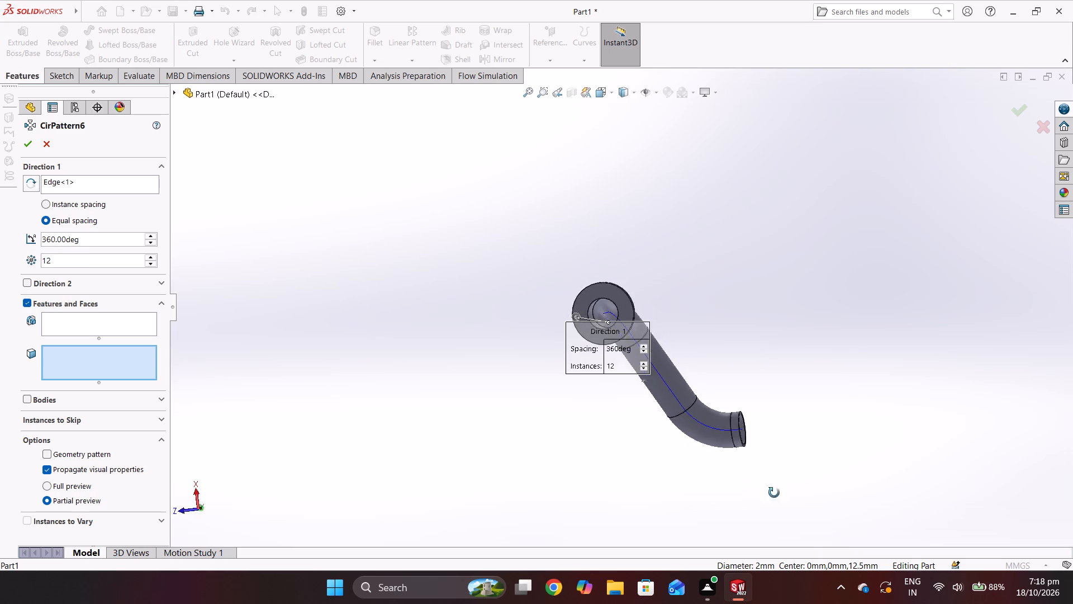
middle_click_drag(774, 493, 459, 222)
scroll(489, 431, "up", 1)
middle_click_drag(459, 229, 457, 178)
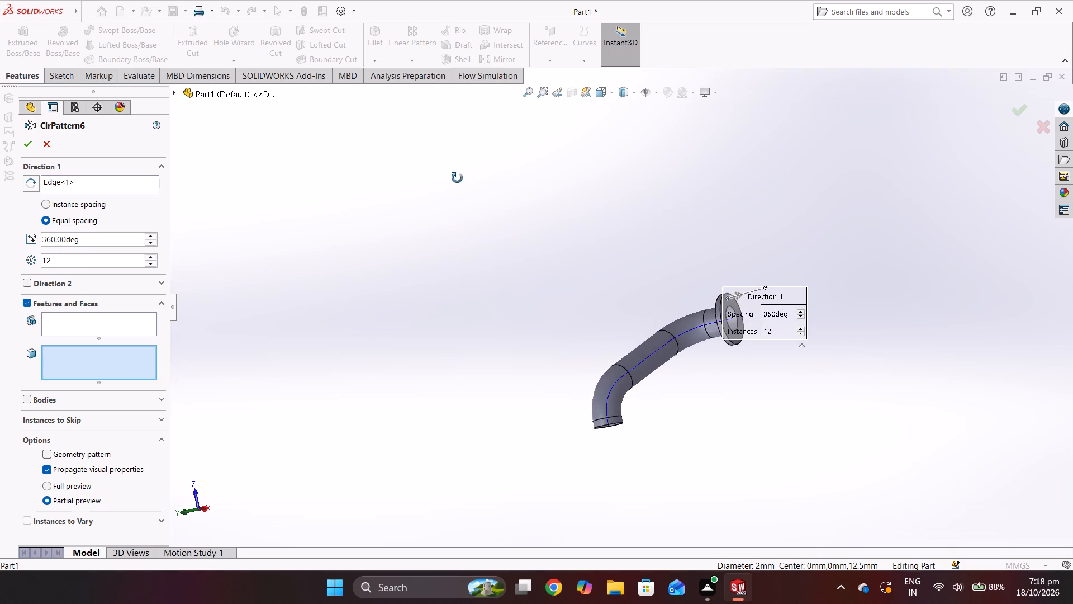
middle_click_drag(457, 178, 458, 177)
middle_click_drag(544, 428, 446, 409)
scroll(753, 396, "down", 1)
middle_click_drag(751, 403, 765, 468)
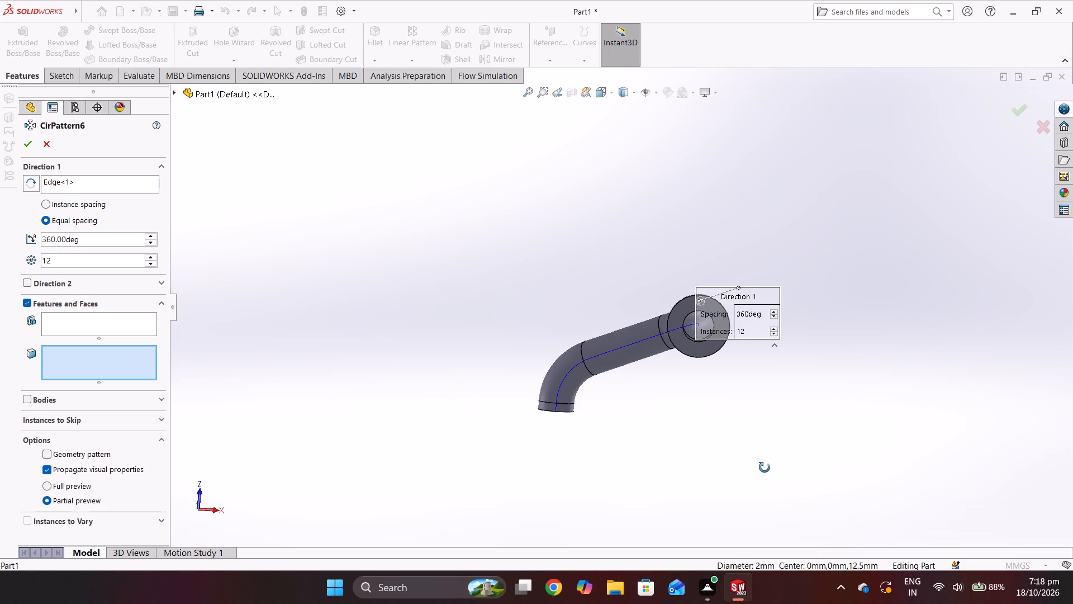
middle_click_drag(765, 468, 761, 463)
scroll(705, 349, "down", 9)
scroll(661, 261, "up", 4)
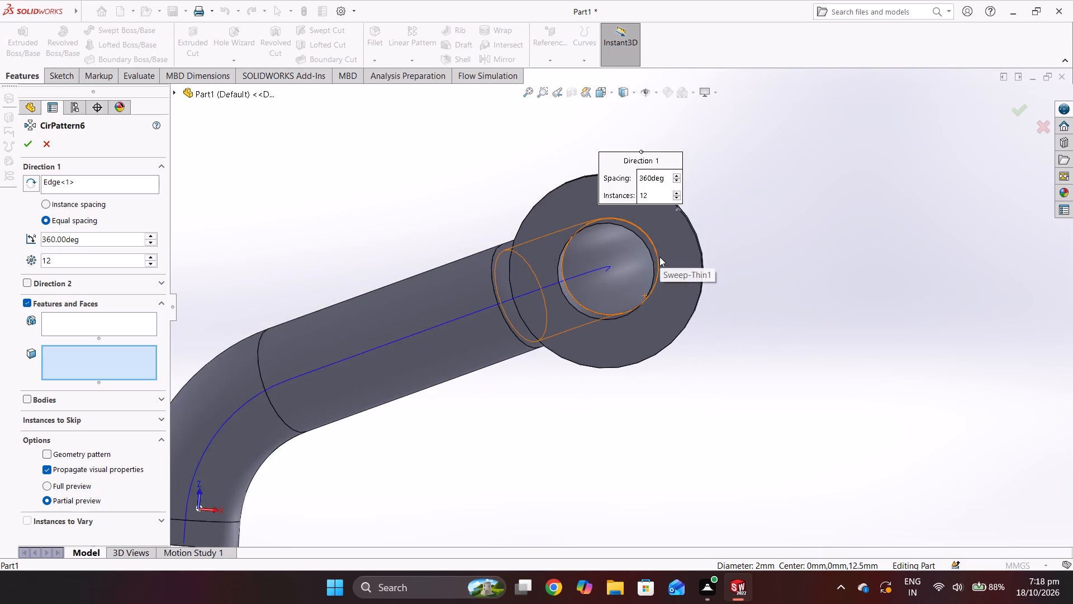
scroll(658, 218, "down", 4)
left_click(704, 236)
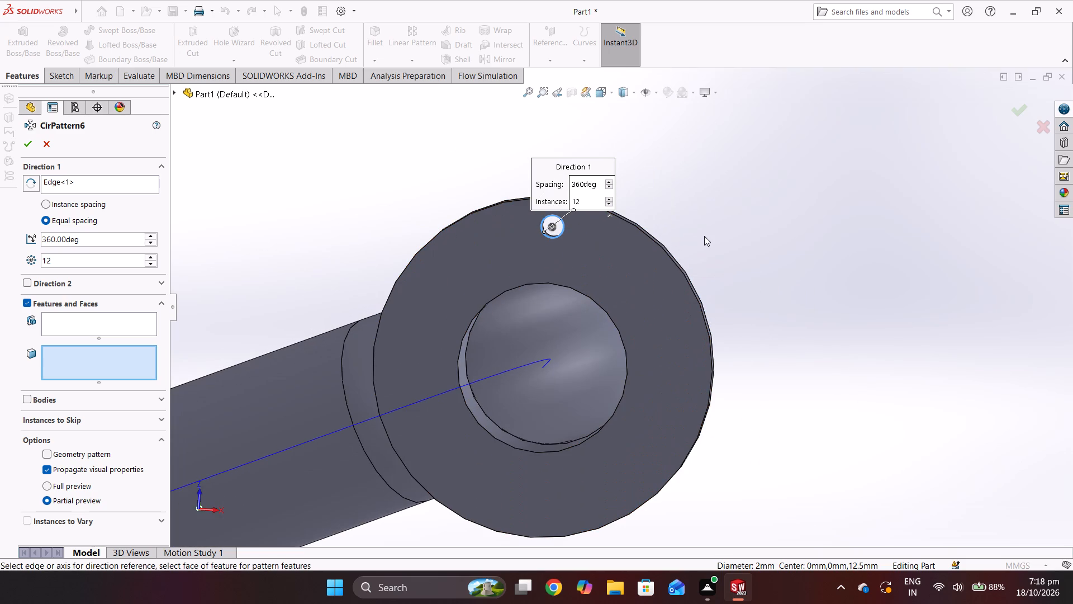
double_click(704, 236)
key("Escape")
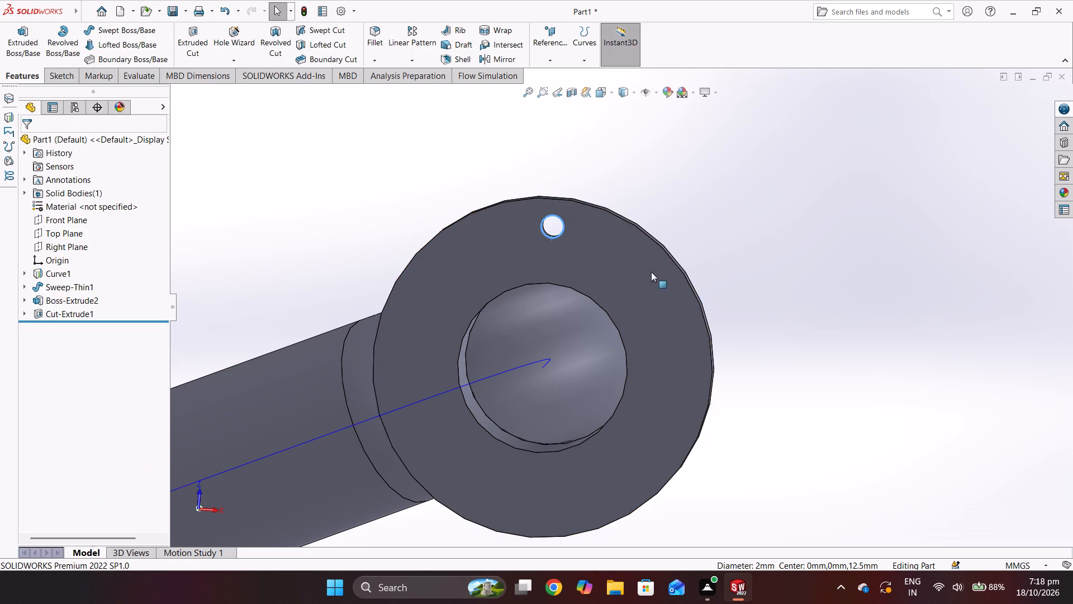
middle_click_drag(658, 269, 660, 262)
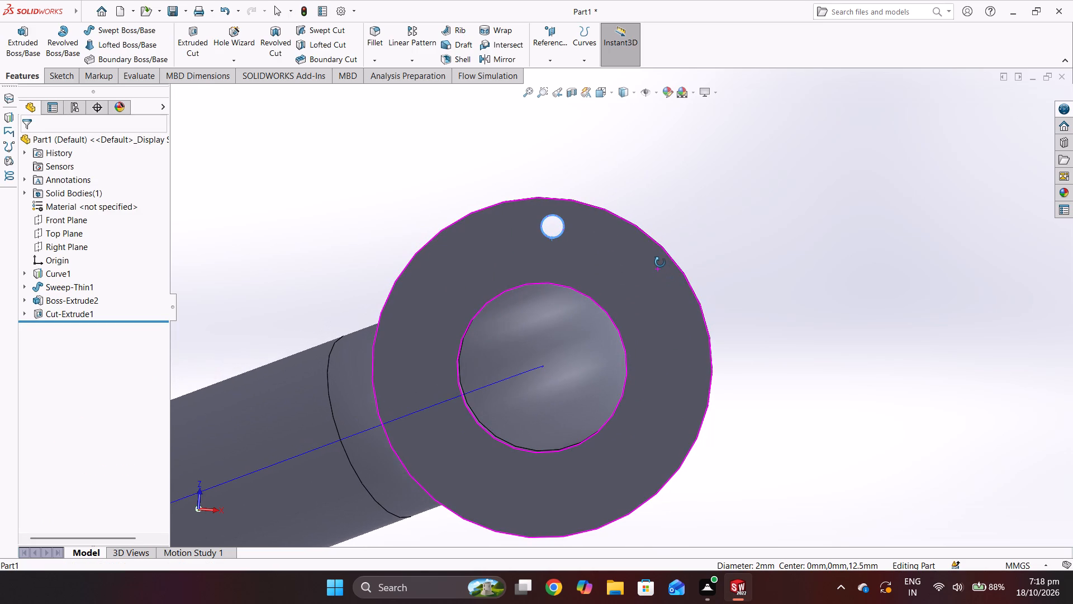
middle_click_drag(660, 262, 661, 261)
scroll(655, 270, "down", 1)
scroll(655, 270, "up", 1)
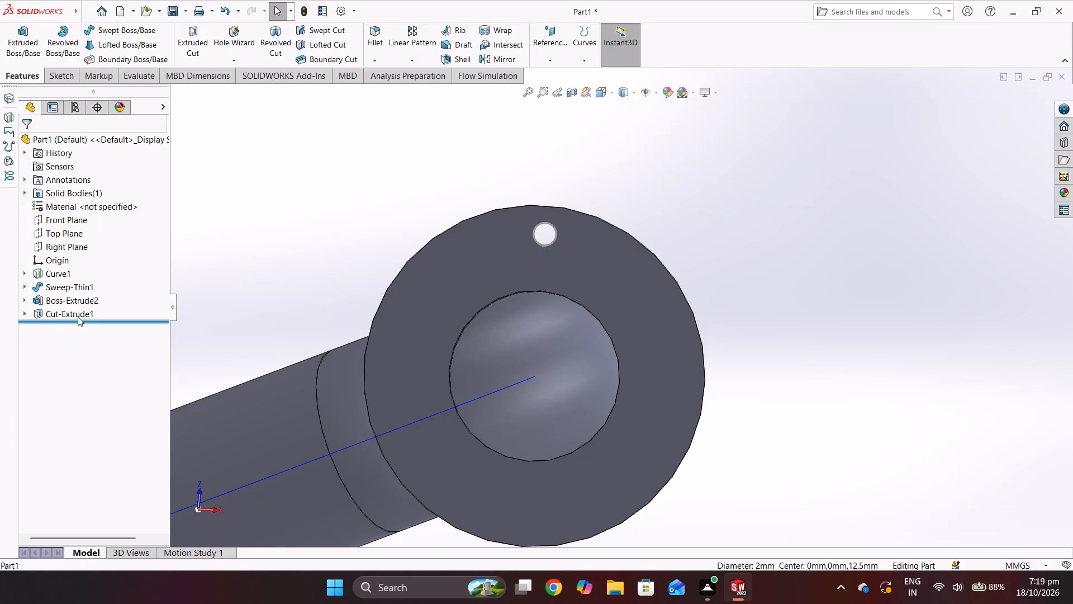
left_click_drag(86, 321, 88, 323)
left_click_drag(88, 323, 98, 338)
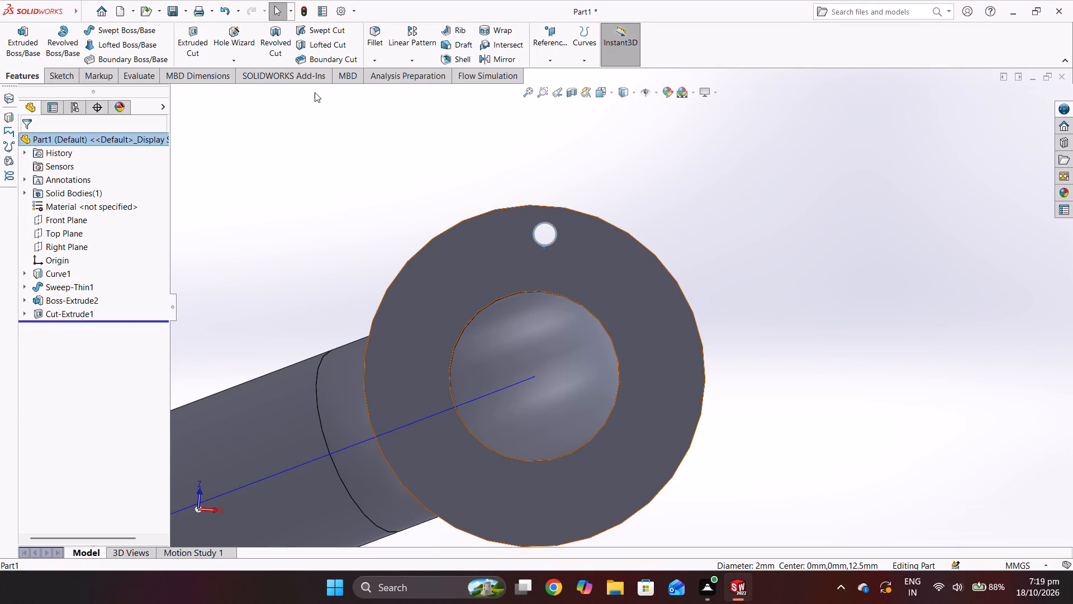
Circular-pattern the 2 mm hole cut about the hole's circular edge with 12 equally spaced instances over 360 degrees.
left_click(429, 62)
left_click(430, 89)
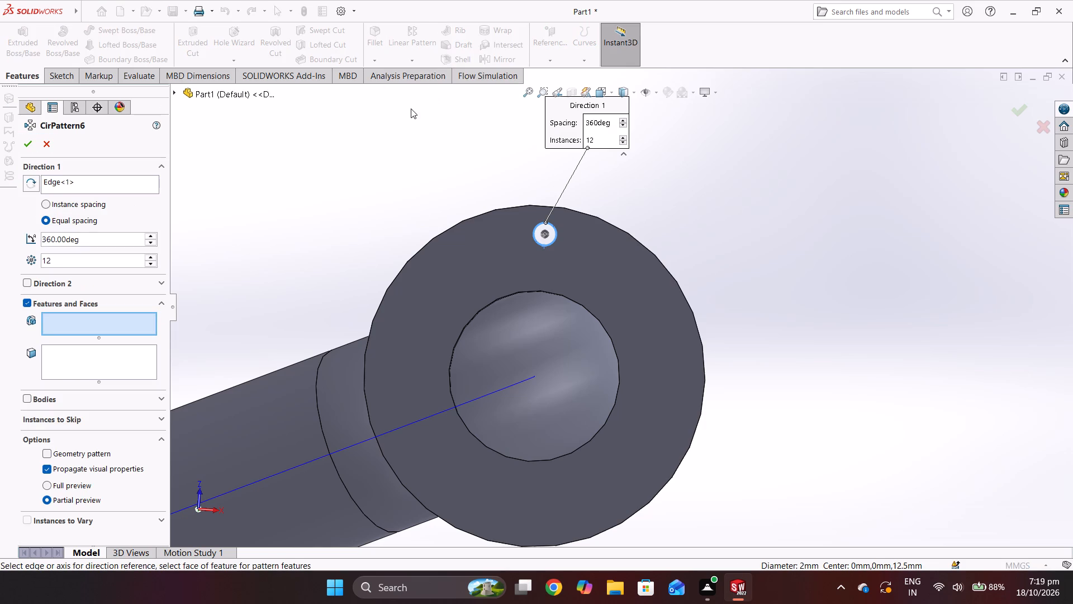
left_click(81, 183)
left_click(81, 183)
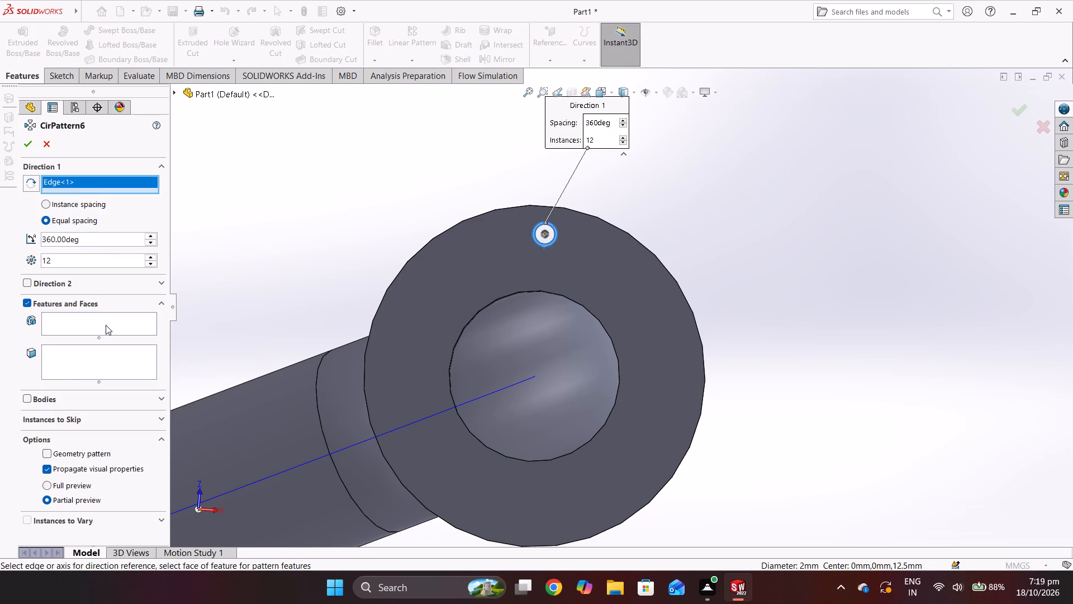
left_click(108, 324)
left_click(173, 93)
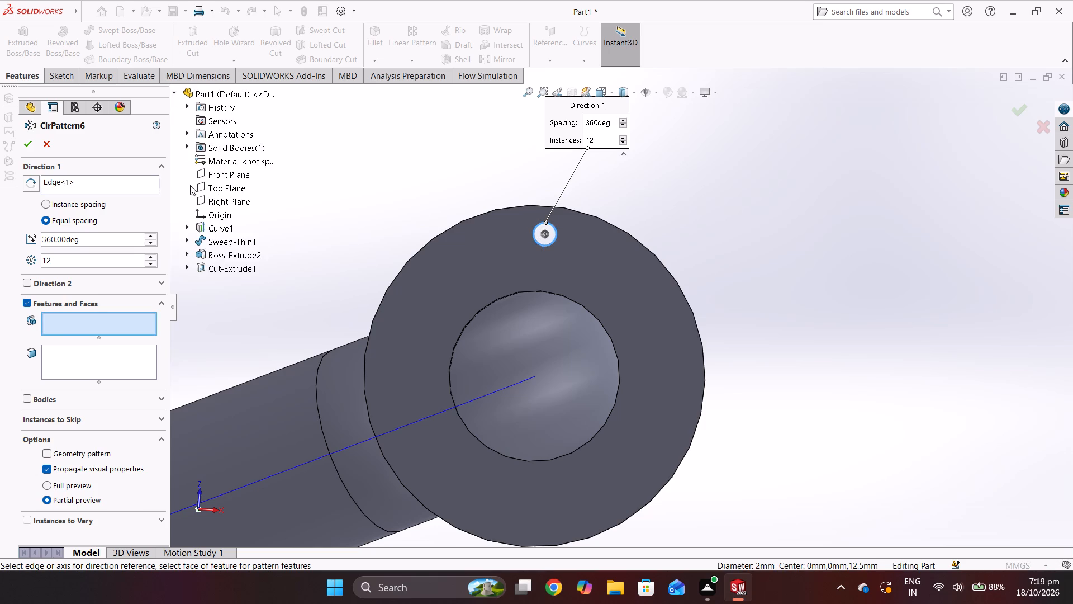
left_click(235, 267)
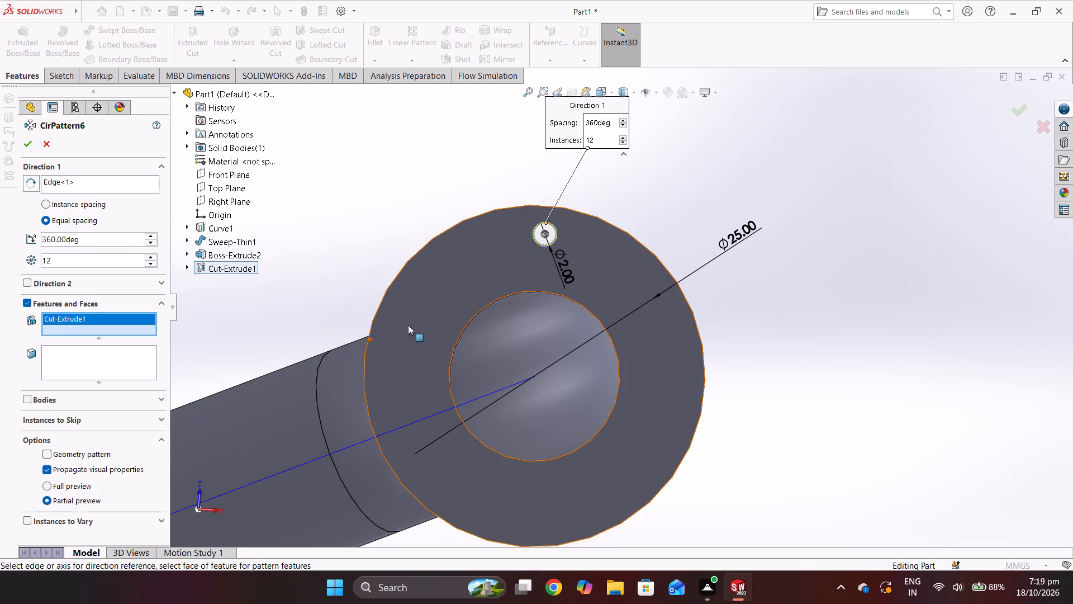
left_click(24, 147)
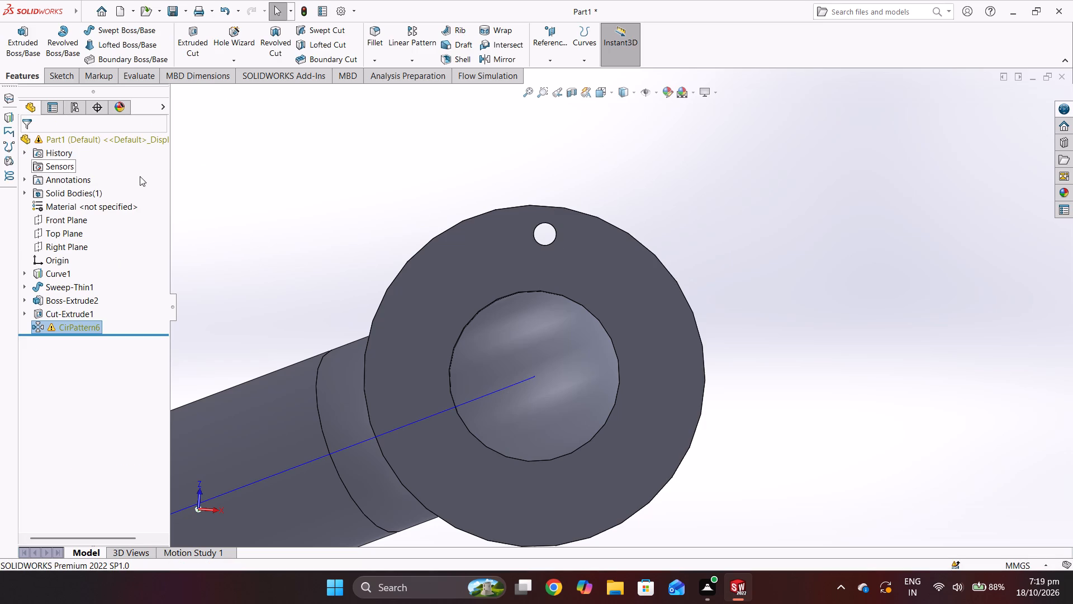
Review the What's Wrong details for the new circular pattern.
left_click(166, 139)
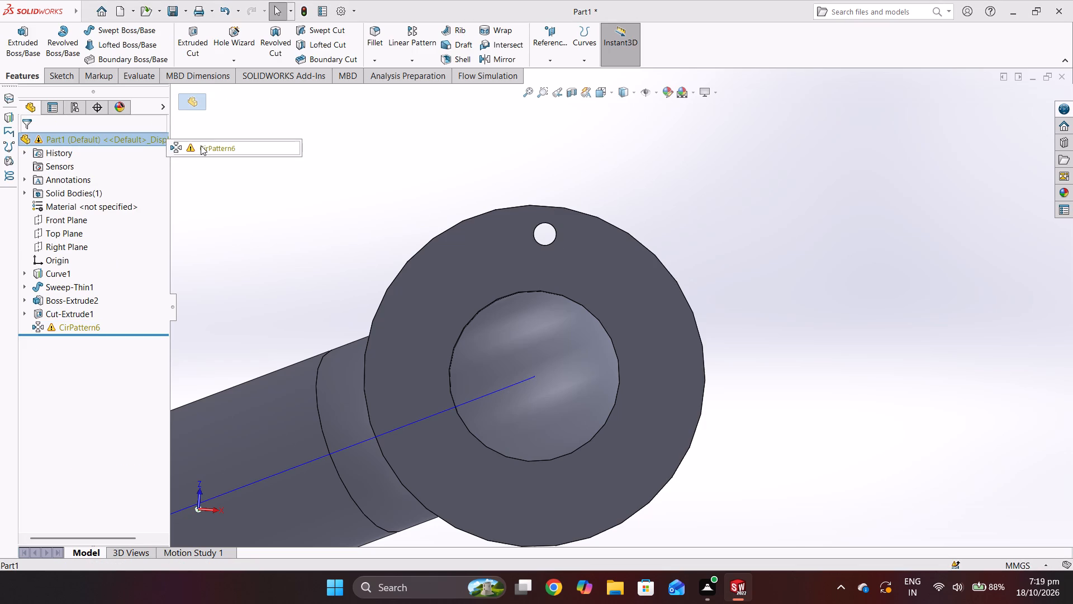
right_click(201, 145)
left_click(210, 184)
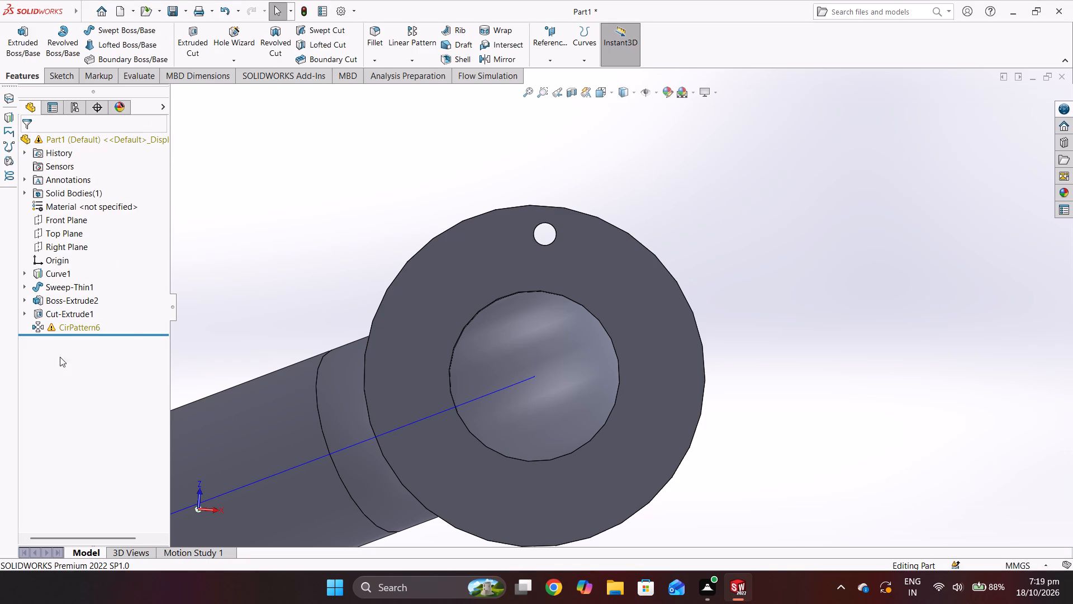
right_click(58, 328)
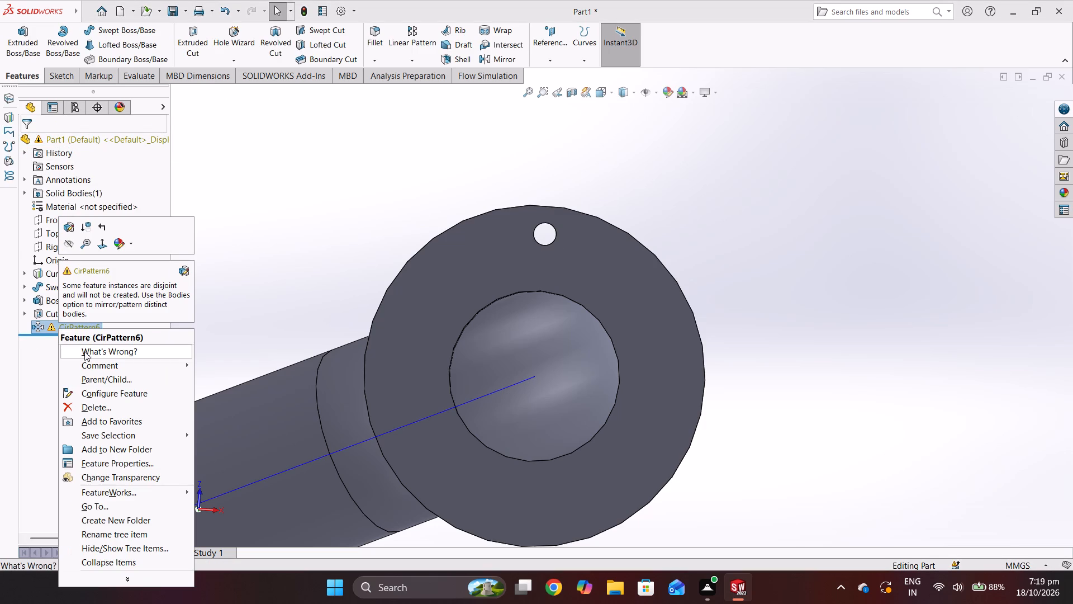
left_click(91, 358)
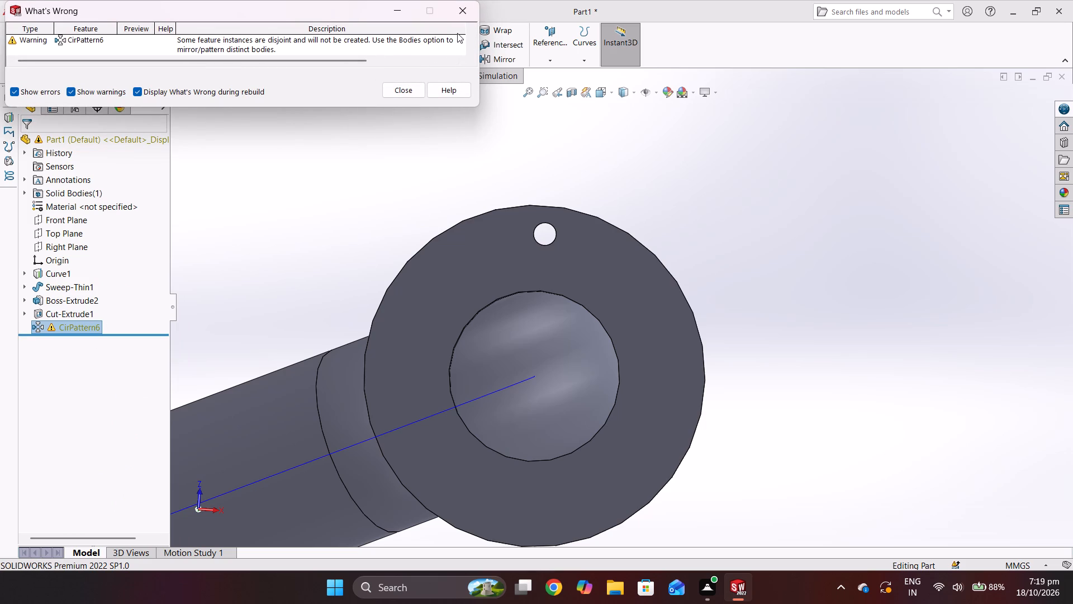
left_click(414, 88)
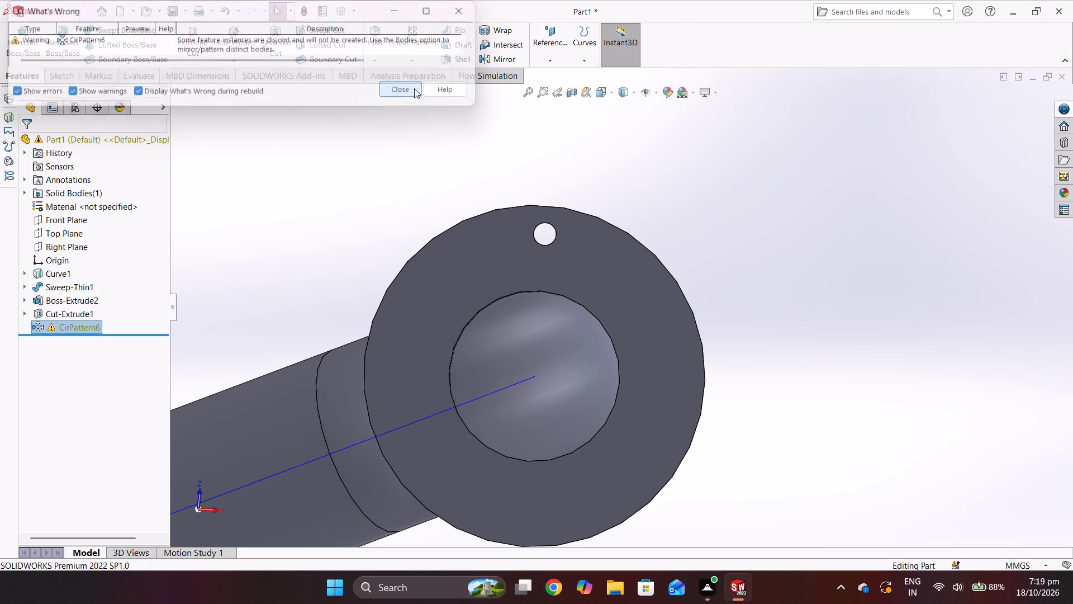
Circular-pattern only the 2 mm hole cut about the hole's circular edge with 12 equally spaced instances over 360 degrees.
middle_click_drag(452, 143, 430, 151)
middle_click(429, 149)
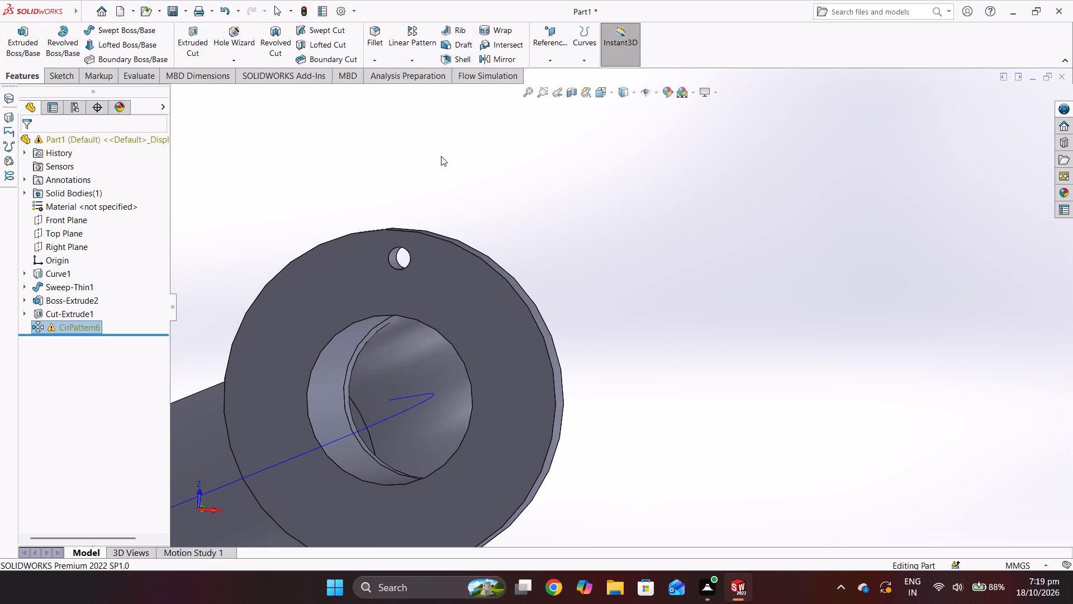
middle_click_drag(444, 158, 468, 126)
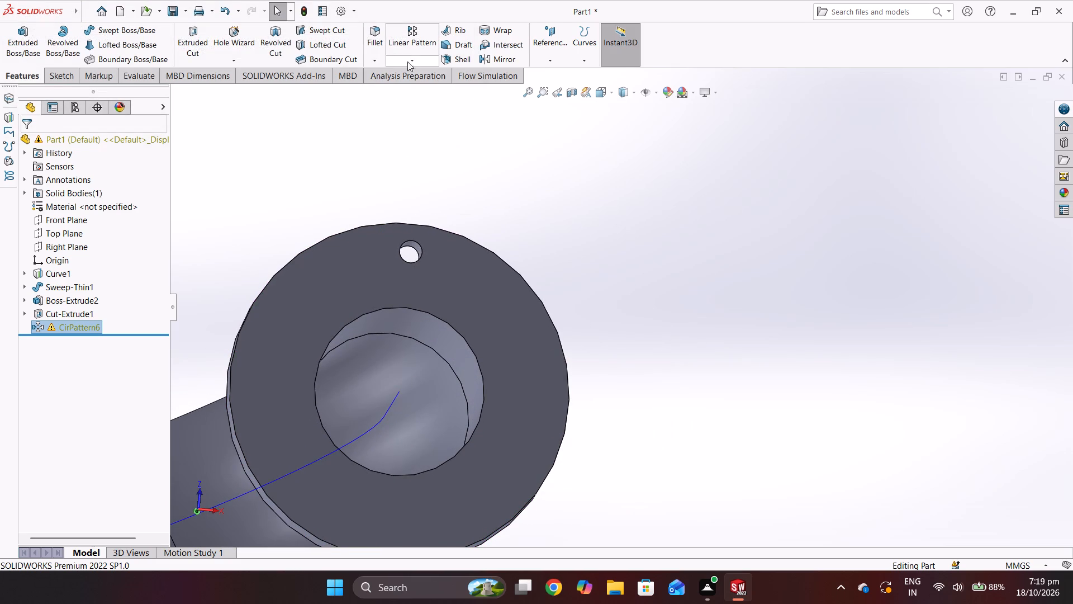
left_click(412, 62)
left_click(415, 91)
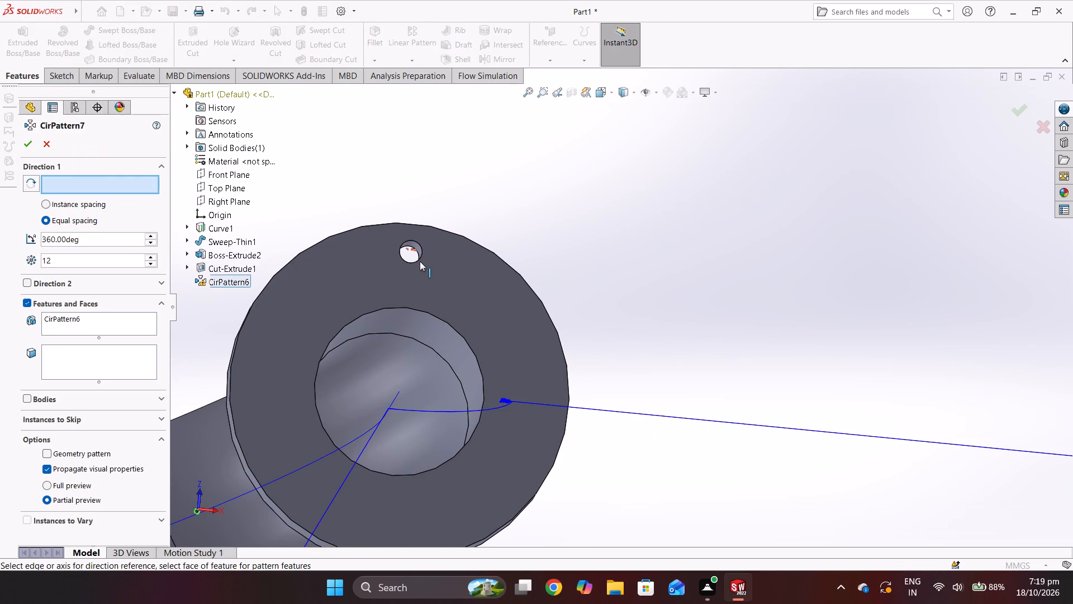
left_click(420, 256)
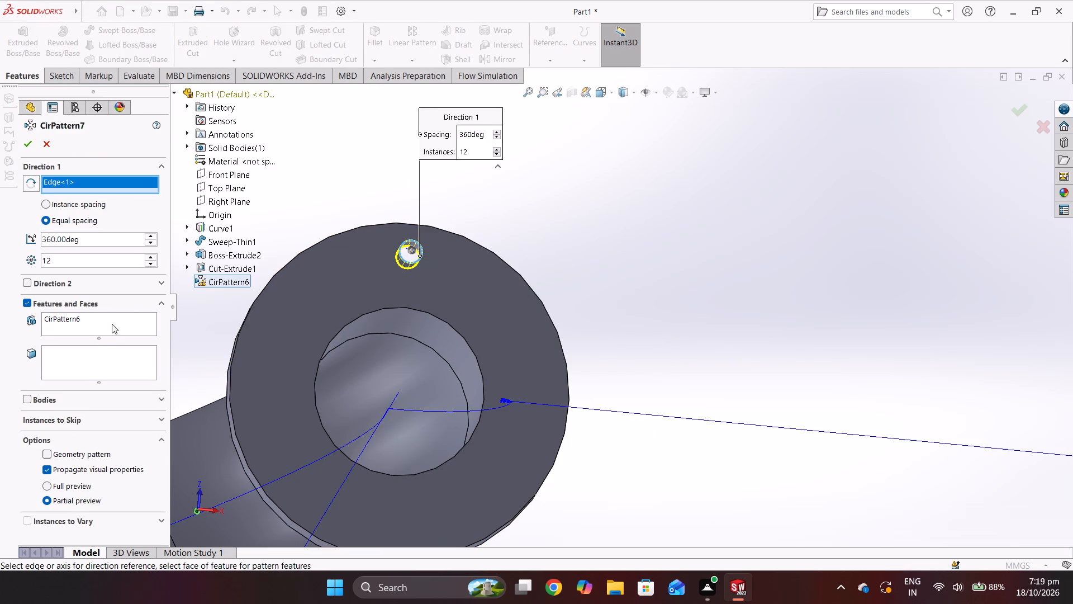
left_click(100, 328)
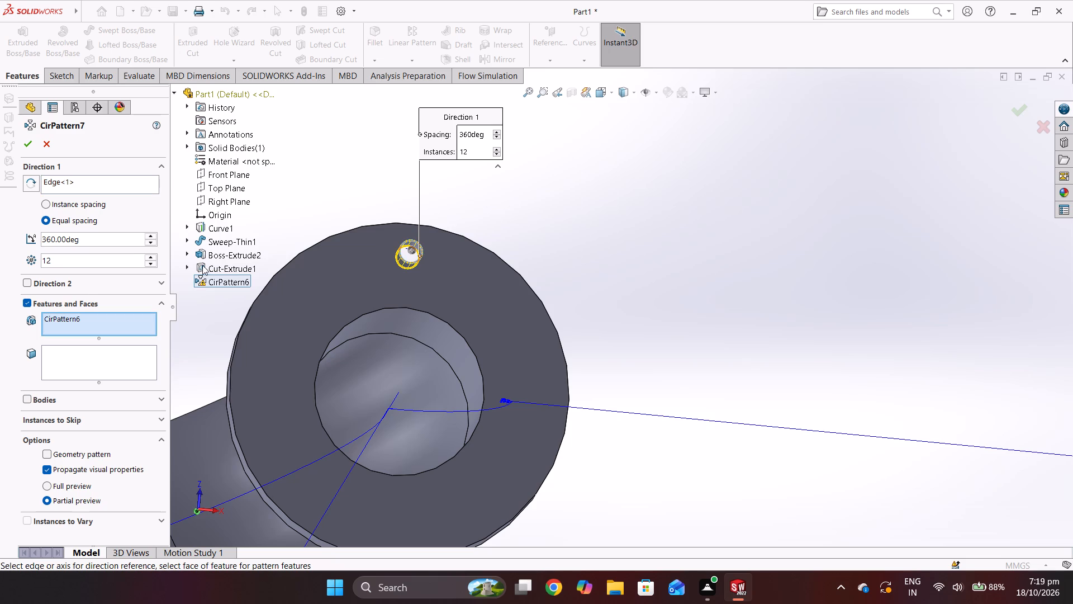
left_click(208, 265)
right_click(112, 316)
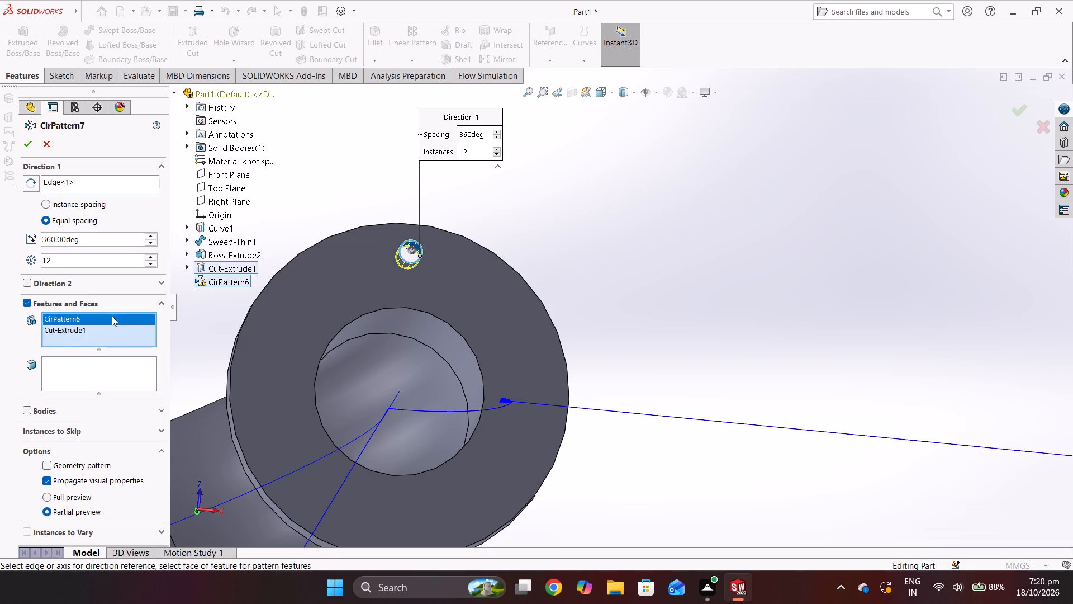
left_click(141, 336)
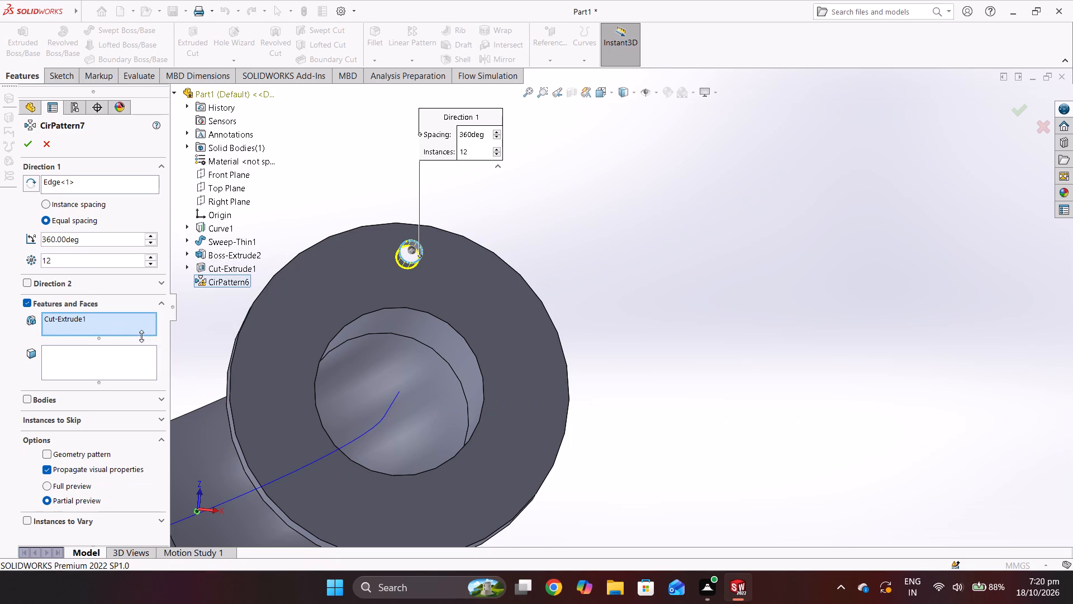
left_click(32, 140)
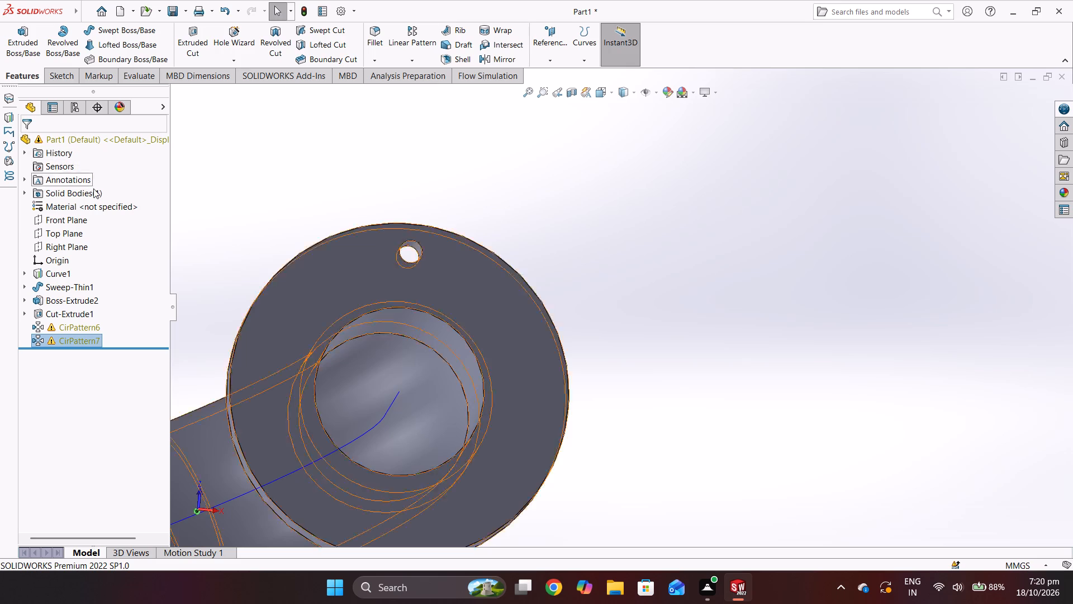
Examine the flange face and its small hole from several angles to check the new pattern.
middle_click_drag(308, 214, 305, 238)
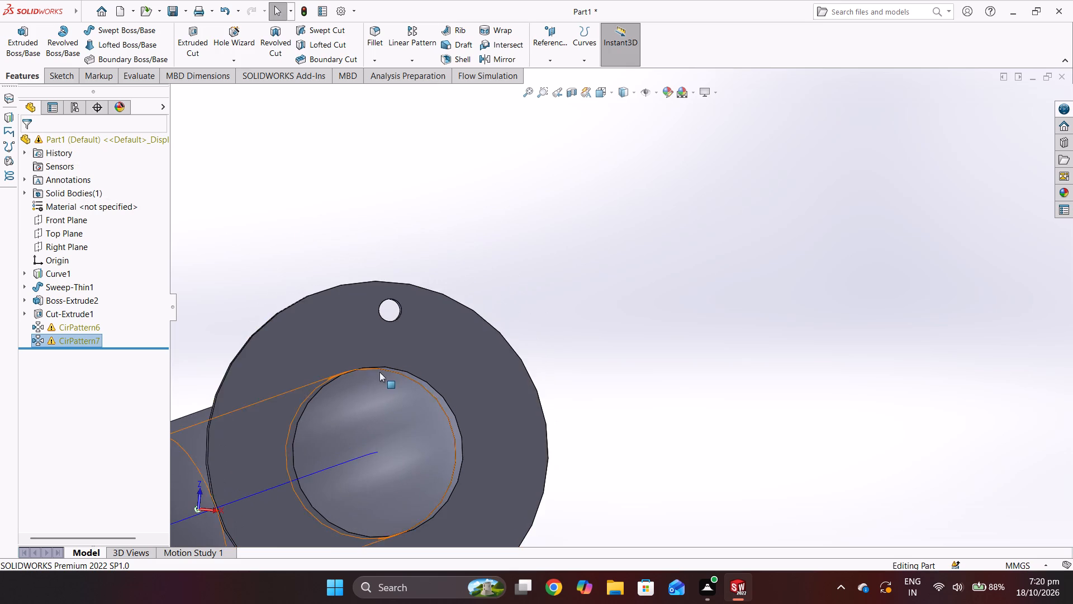
middle_click_drag(379, 372, 400, 356)
scroll(400, 356, "down", 2)
scroll(436, 416, "up", 6)
scroll(448, 428, "down", 2)
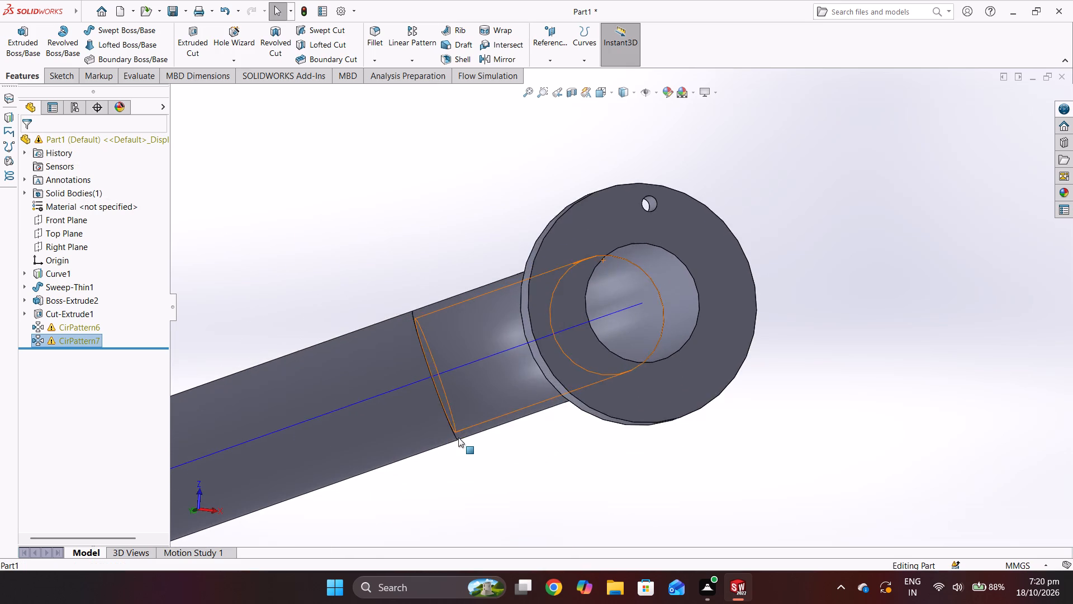
middle_click_drag(458, 437, 432, 450)
scroll(432, 450, "down", 1)
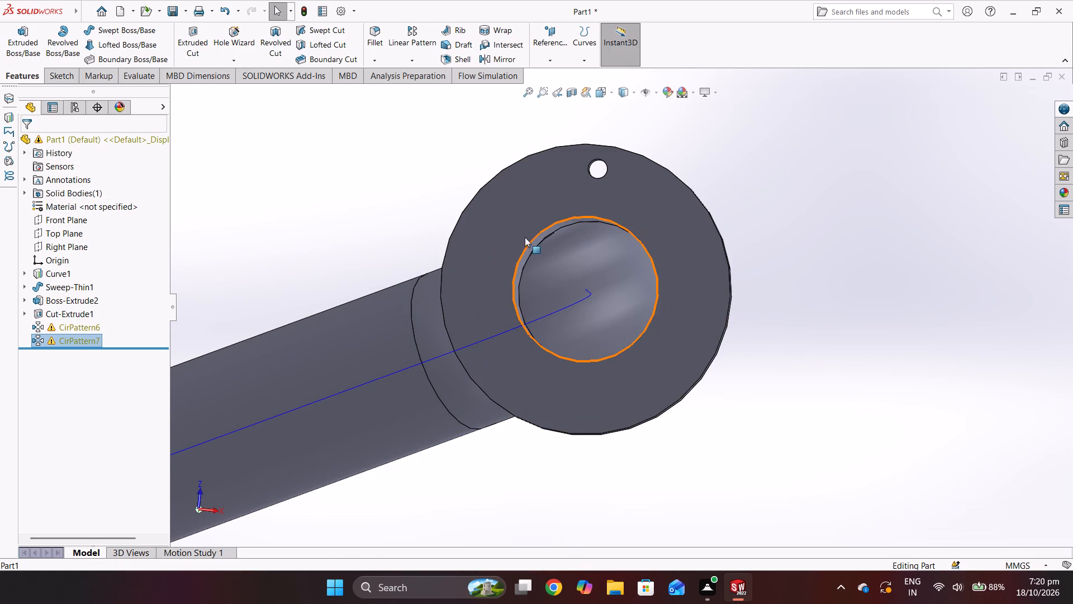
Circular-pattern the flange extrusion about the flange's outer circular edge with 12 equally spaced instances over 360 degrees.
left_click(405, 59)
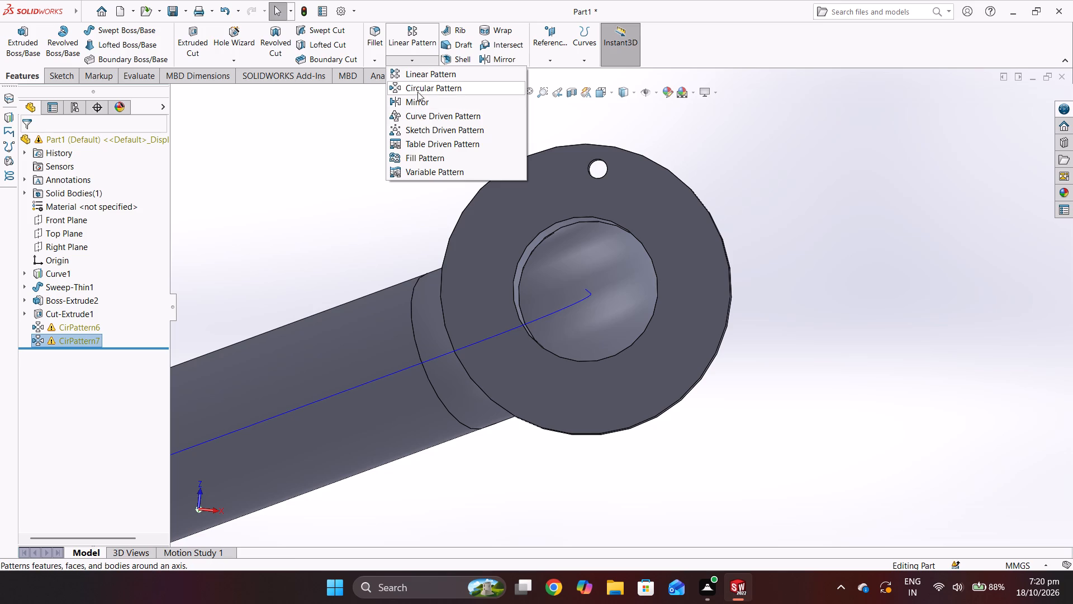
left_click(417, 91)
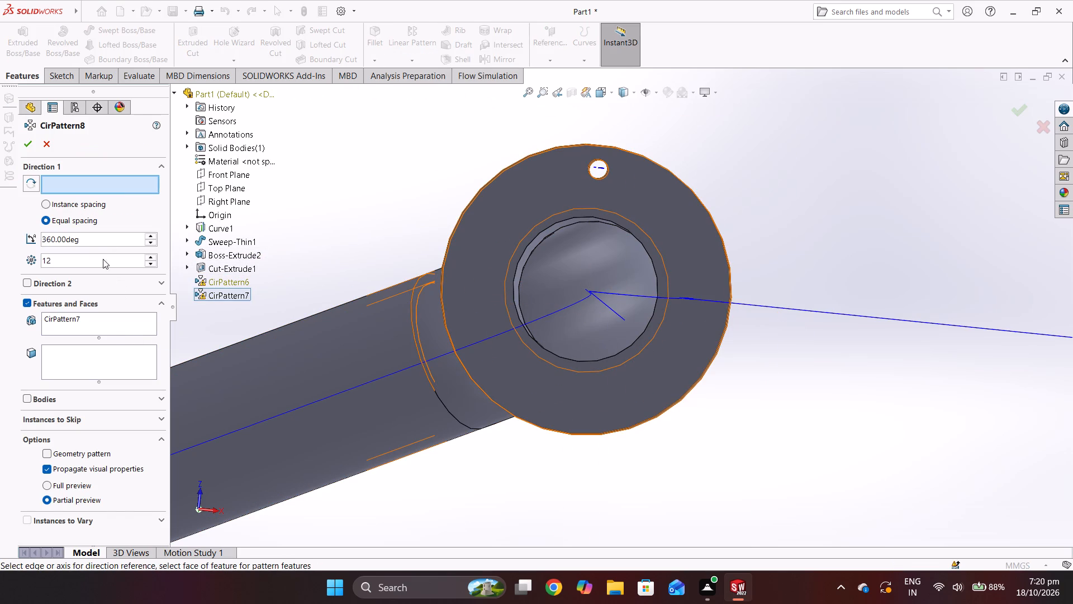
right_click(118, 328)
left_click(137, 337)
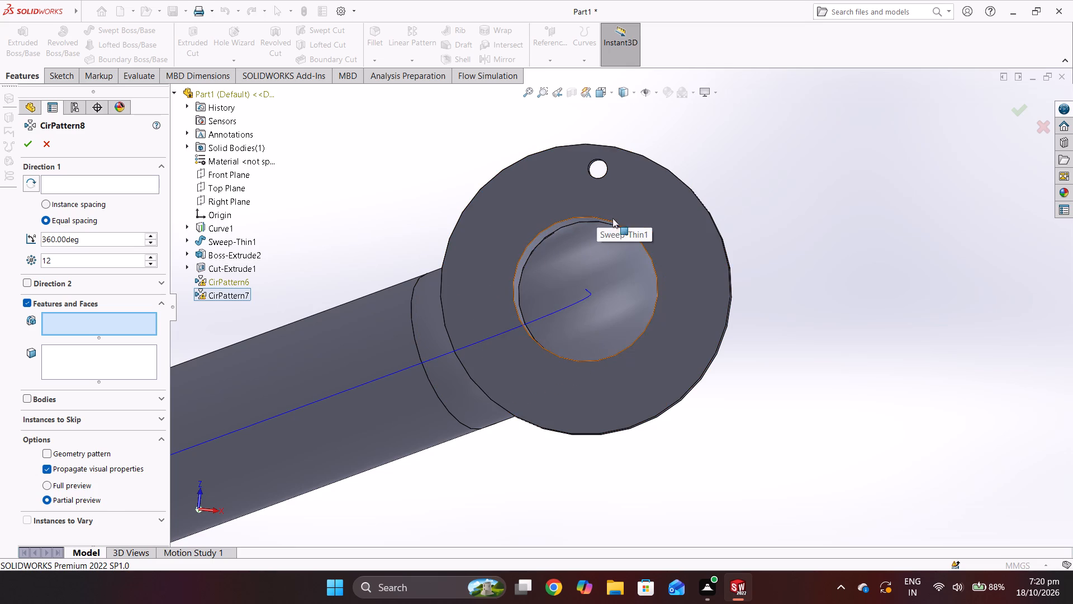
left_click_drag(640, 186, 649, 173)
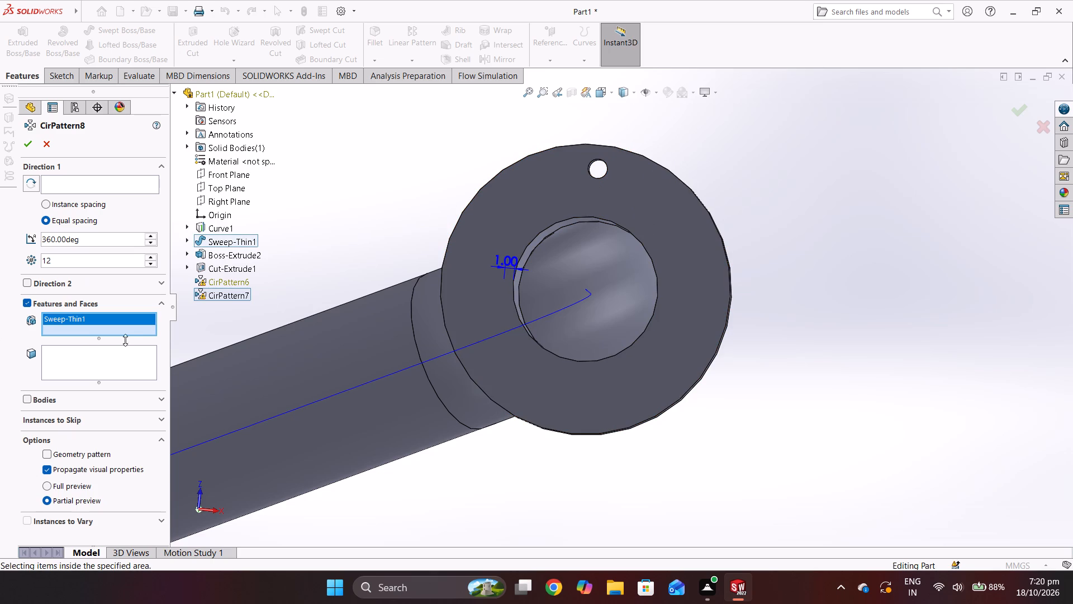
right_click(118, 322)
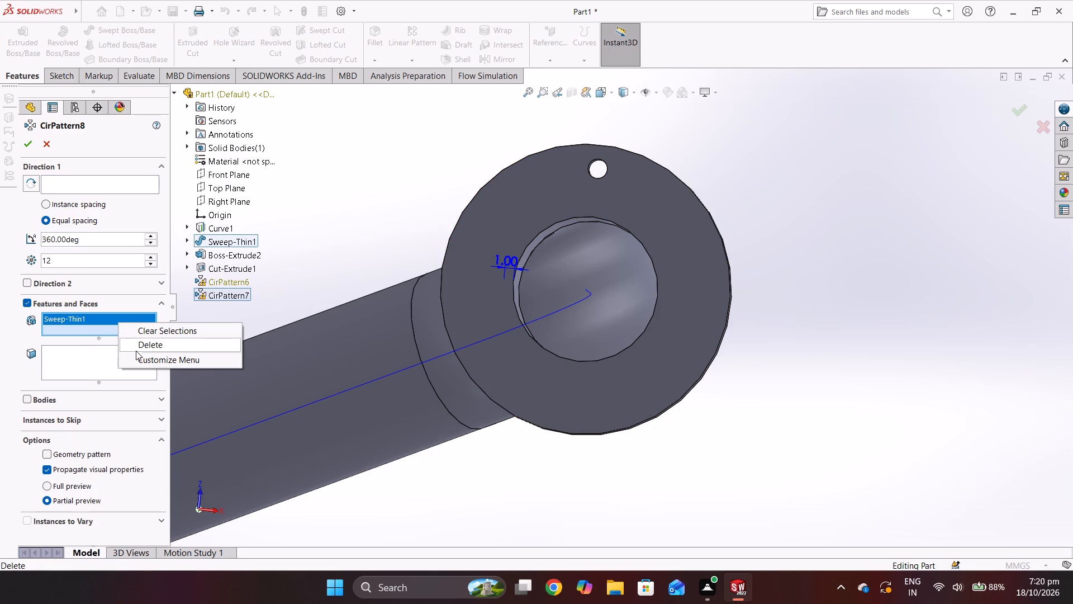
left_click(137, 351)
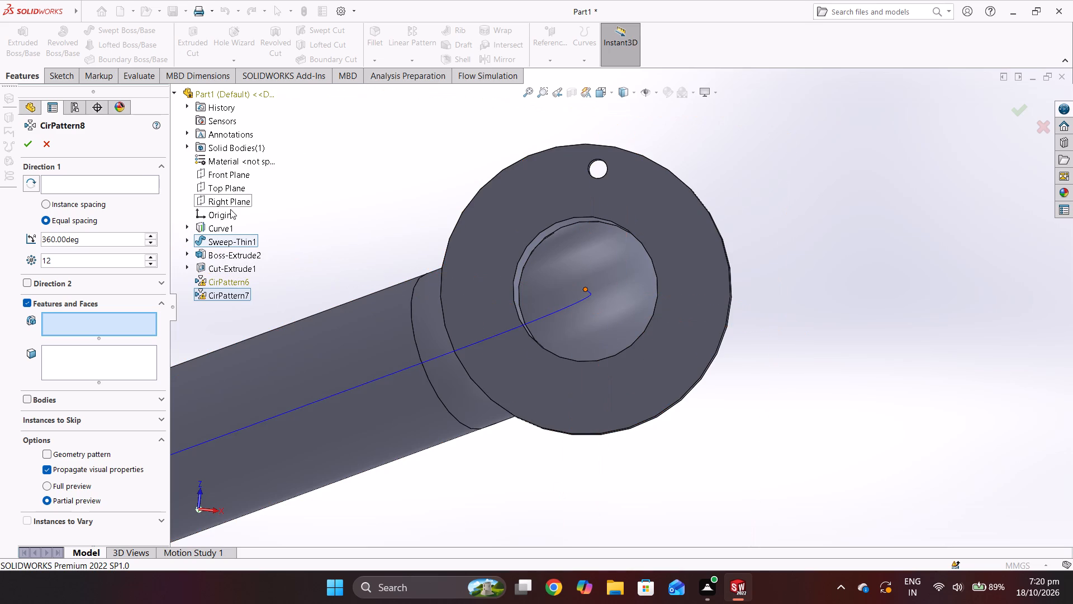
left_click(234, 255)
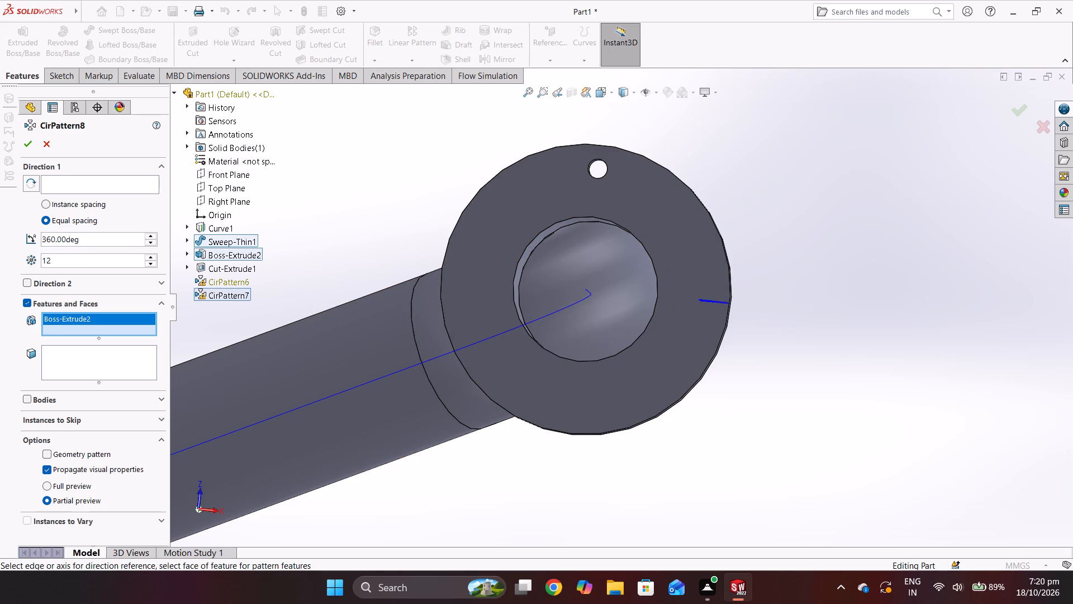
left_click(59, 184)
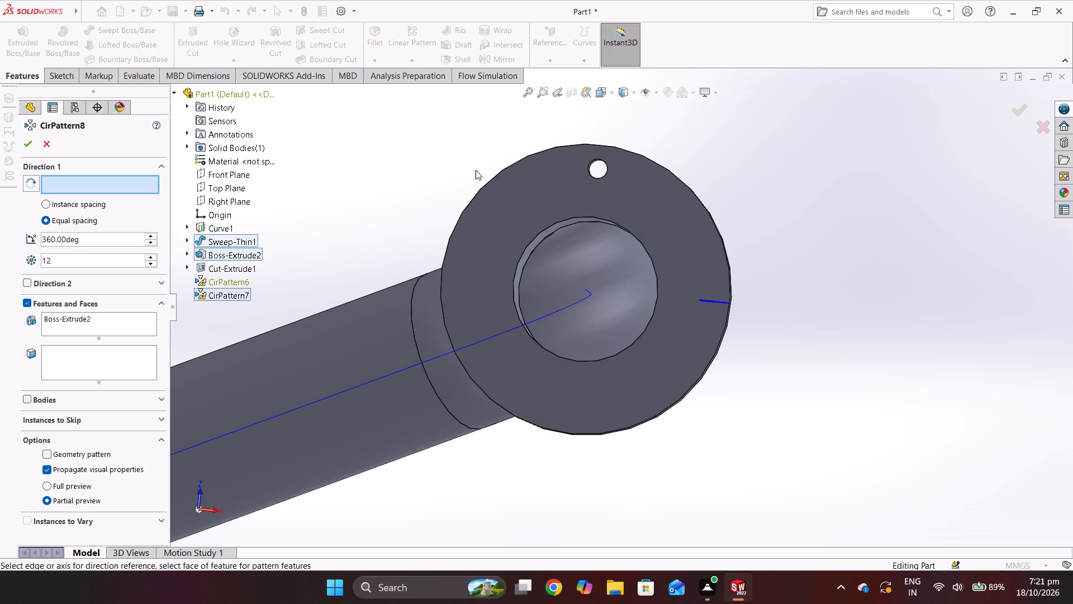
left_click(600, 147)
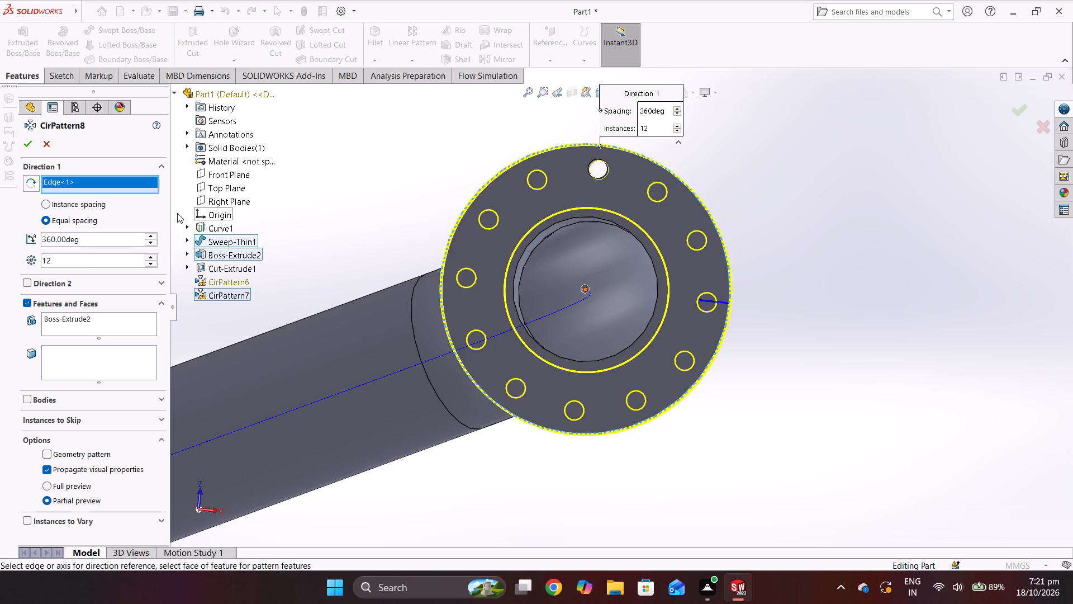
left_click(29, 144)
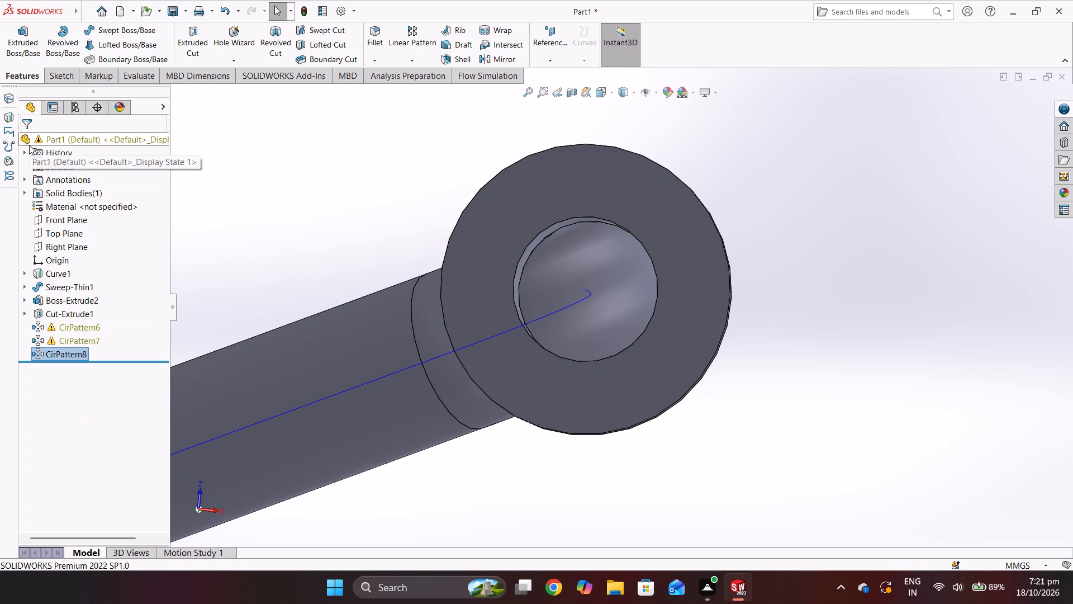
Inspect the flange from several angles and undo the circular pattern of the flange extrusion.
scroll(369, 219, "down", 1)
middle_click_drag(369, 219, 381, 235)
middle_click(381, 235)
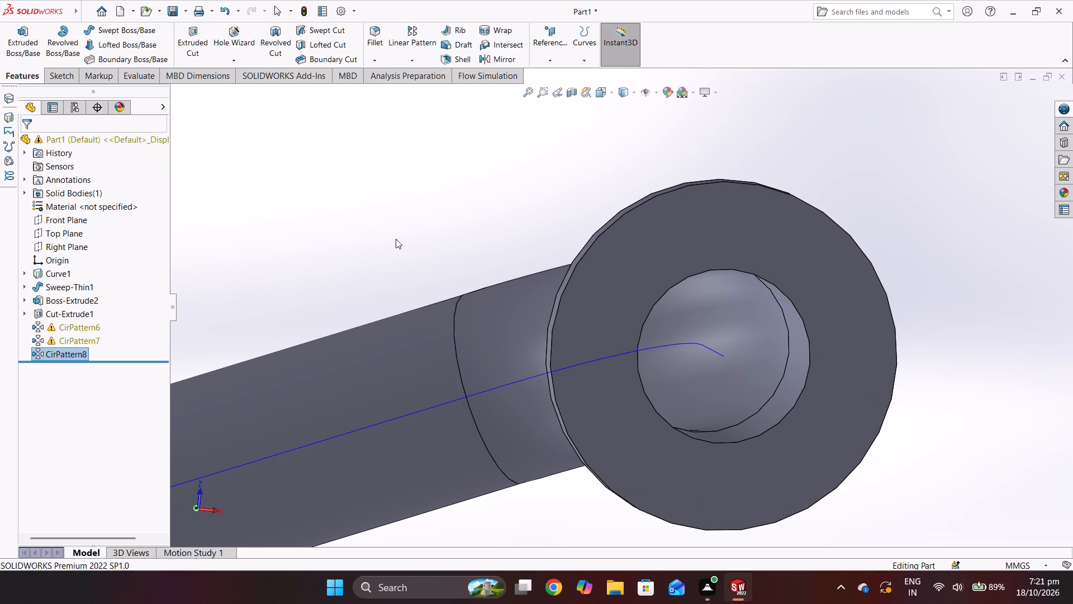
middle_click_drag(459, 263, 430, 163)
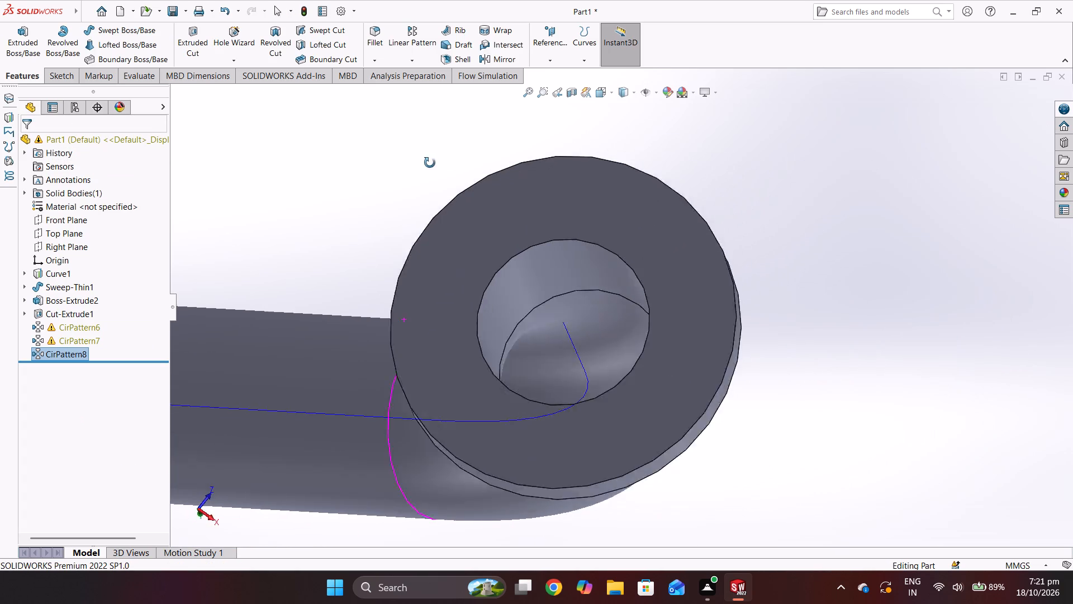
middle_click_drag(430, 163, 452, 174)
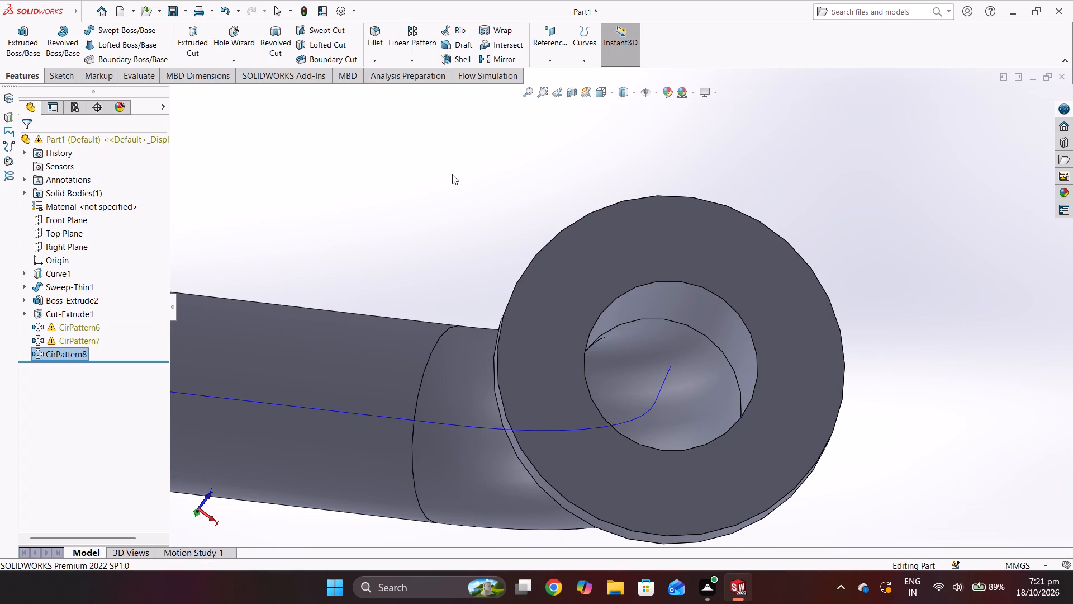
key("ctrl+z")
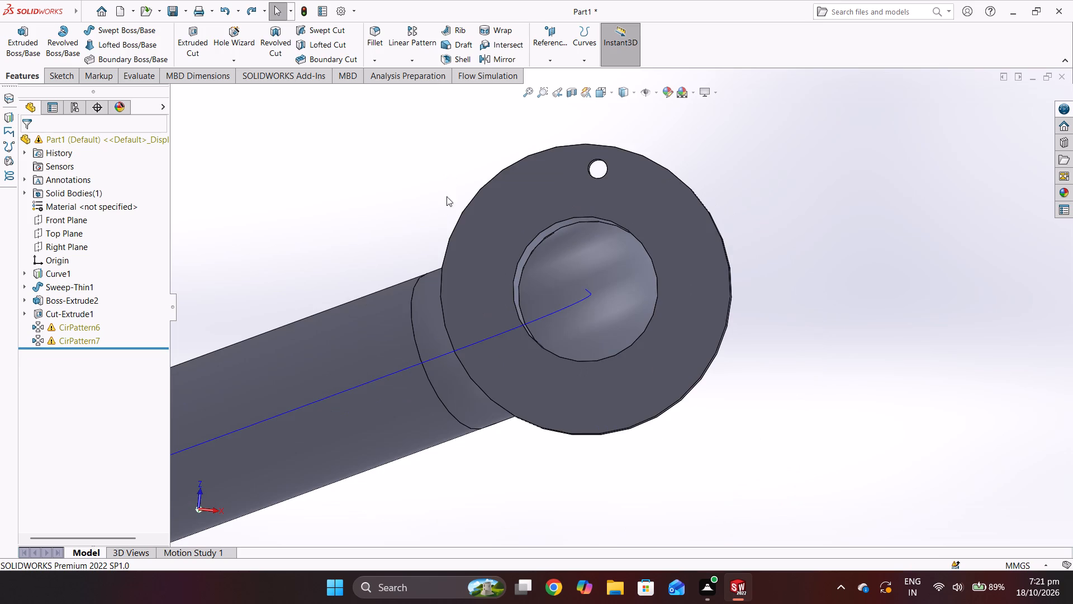
Try to open the feature options for circular pattern CirPattern6 in the feature tree.
middle_click_drag(449, 220, 458, 238)
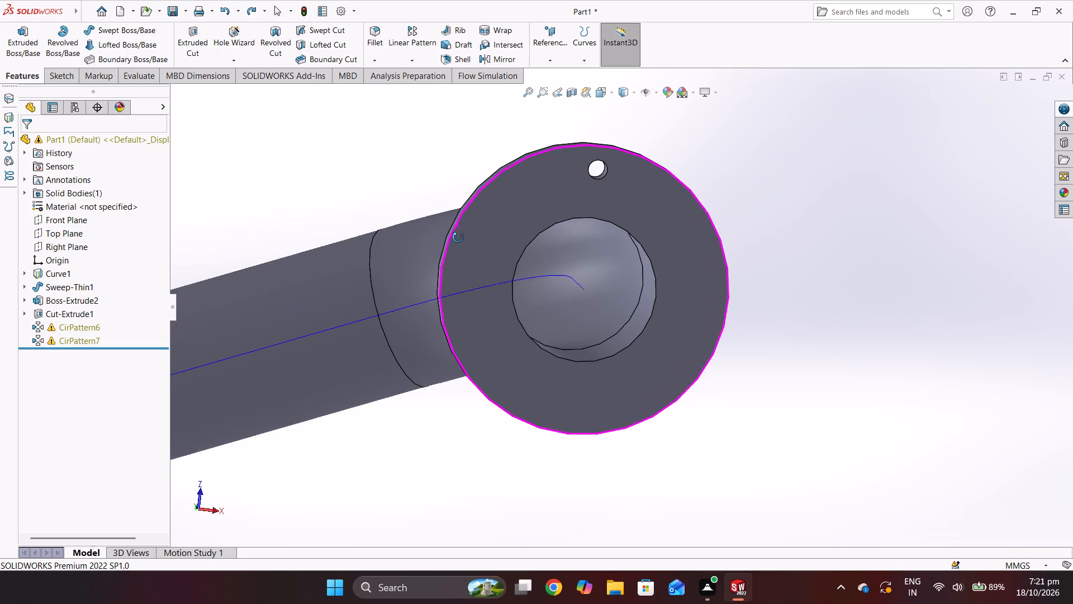
middle_click_drag(458, 238, 457, 237)
right_click(100, 325)
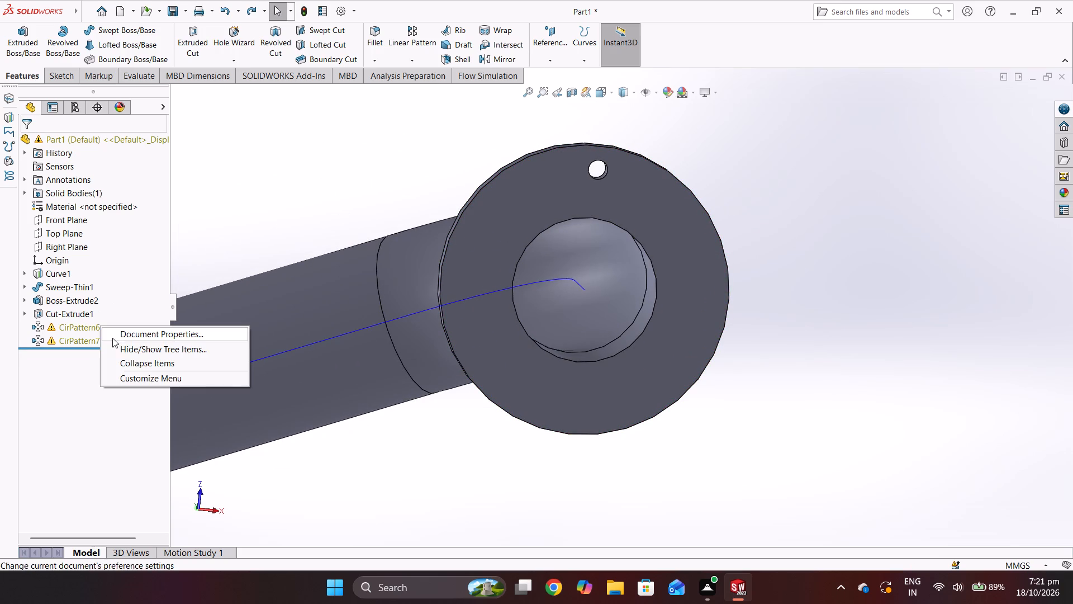
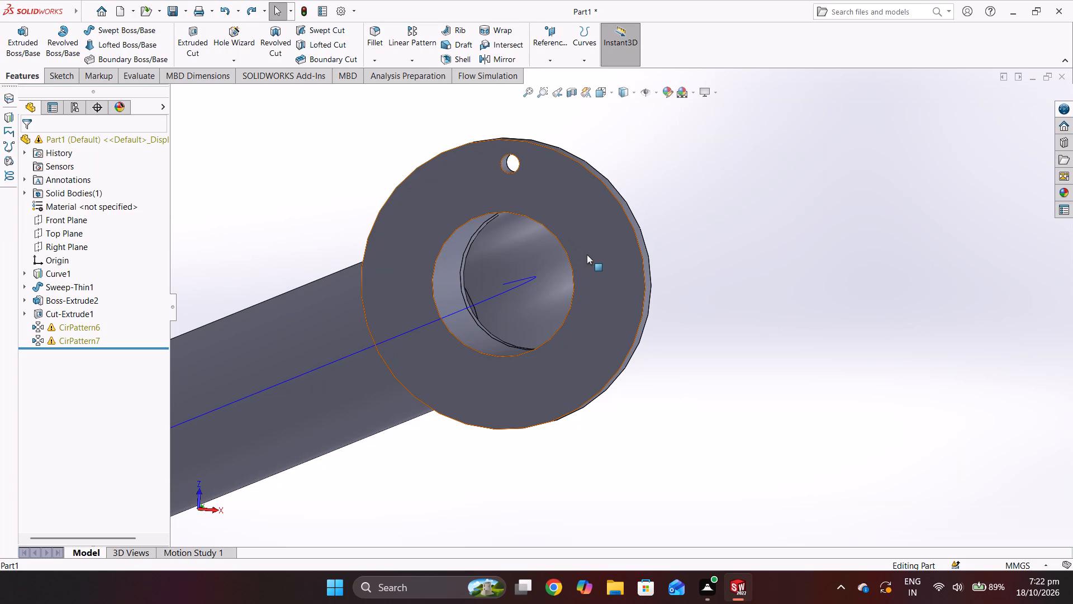
Circular-pattern the 2 mm hole cut about the flange's outer circular edge with 12 equally spaced instances over 360 degrees.
middle_click_drag(524, 328, 564, 367)
middle_click_drag(645, 383, 666, 419)
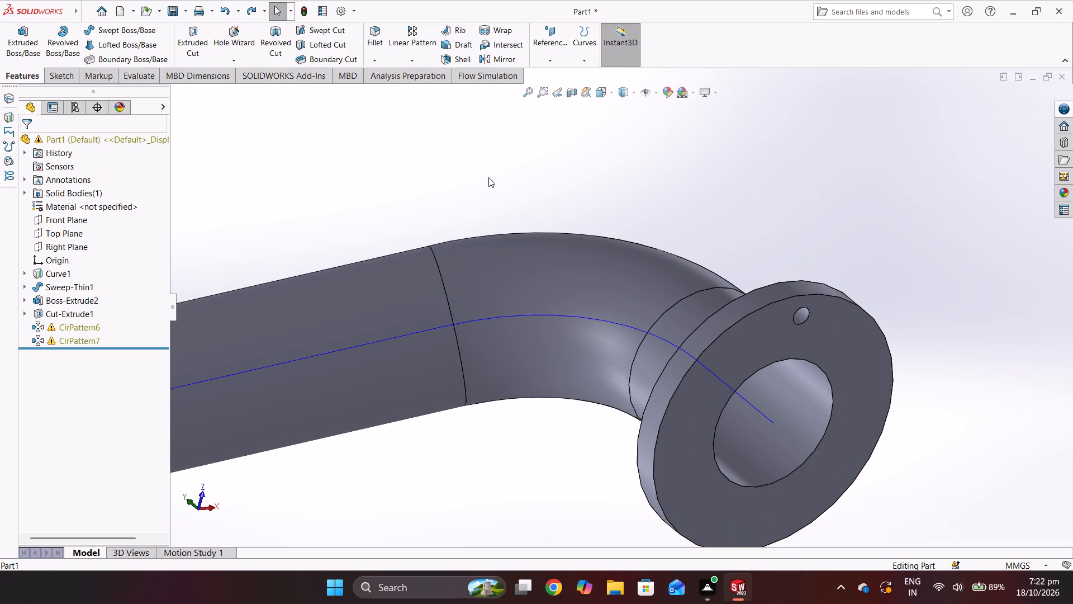
left_click(741, 318)
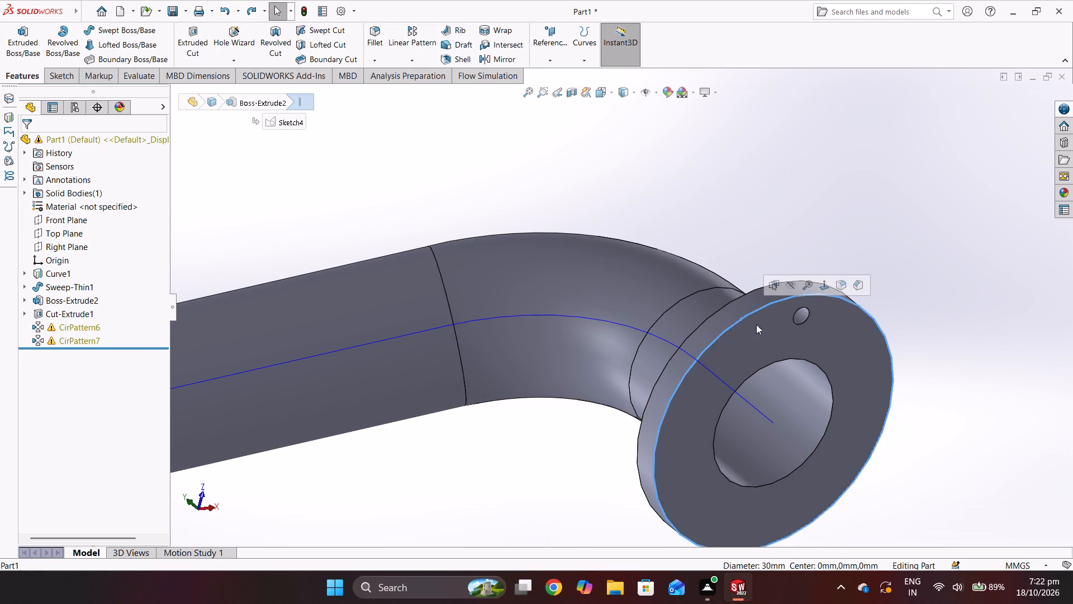
left_click(798, 320)
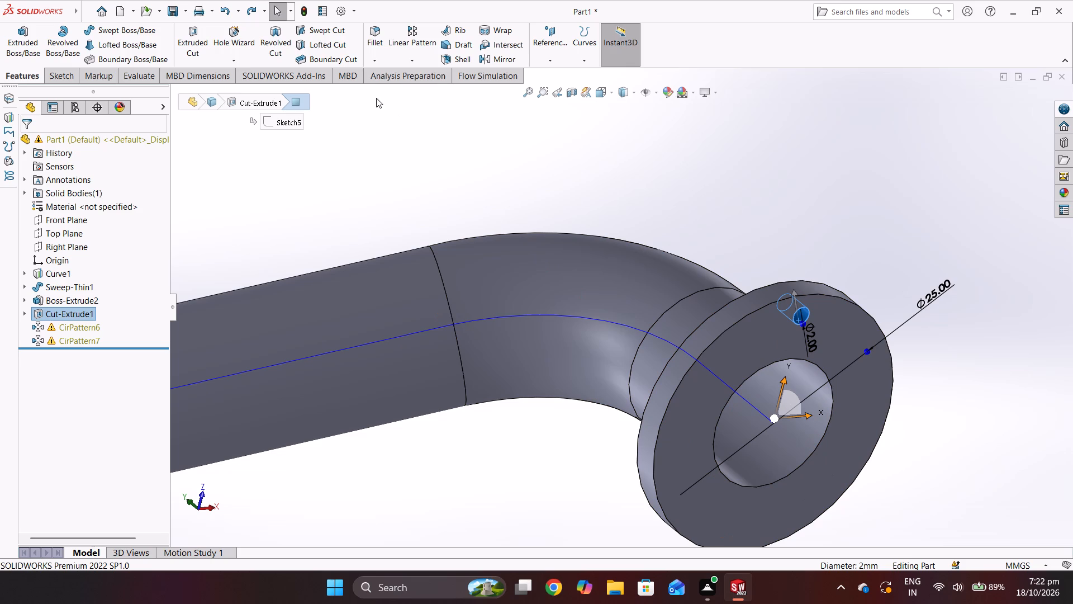
left_click(408, 60)
left_click(420, 87)
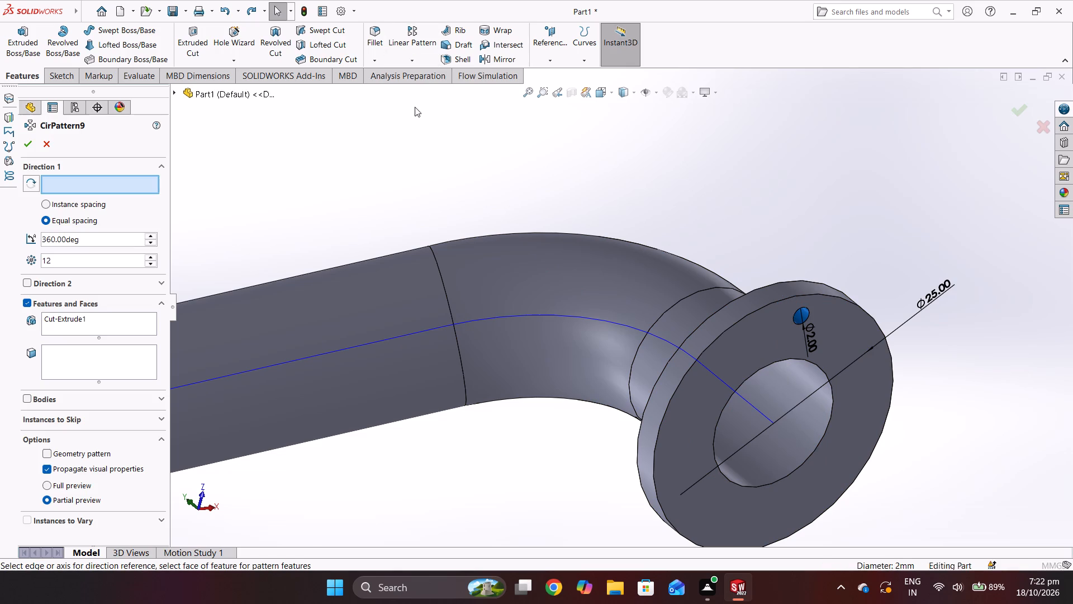
left_click(757, 309)
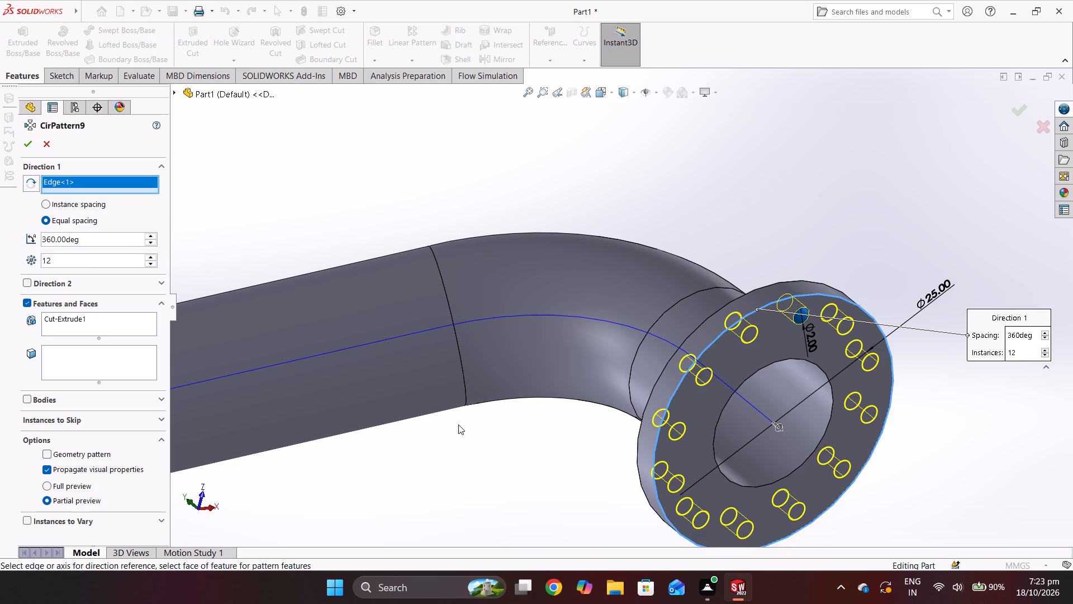
left_click(81, 319)
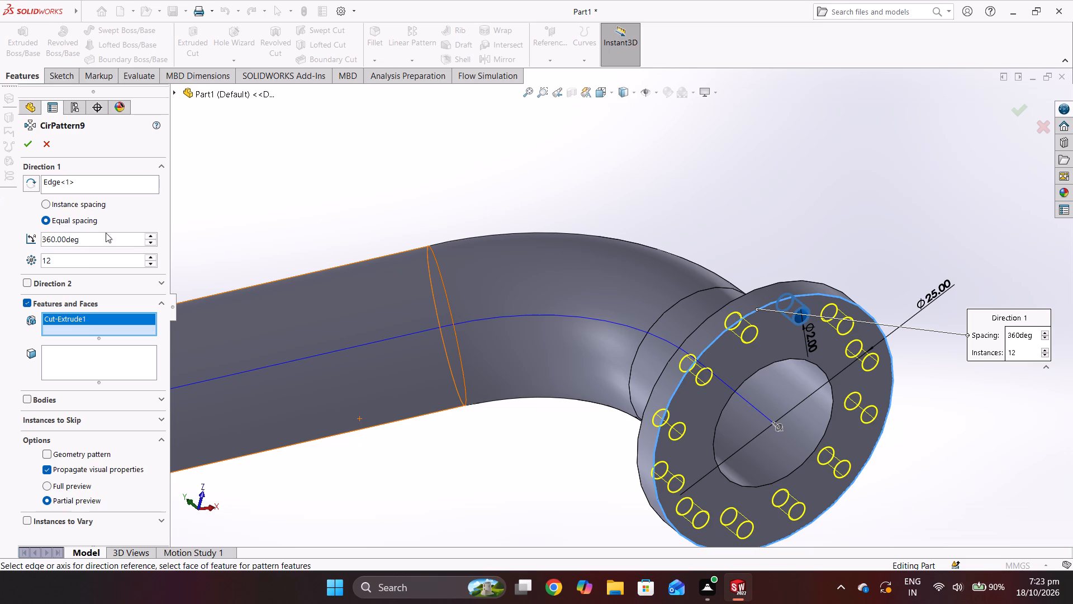
left_click(25, 143)
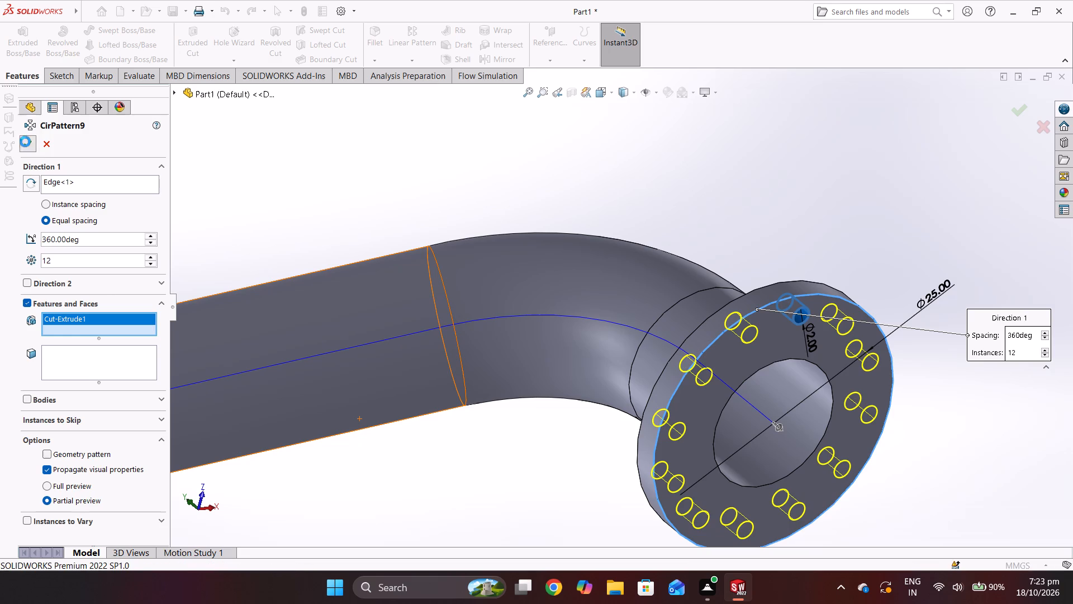
Examine the flange's patterned bolt holes and bore from several angles.
scroll(471, 280, "down", 1)
scroll(622, 357, "up", 3)
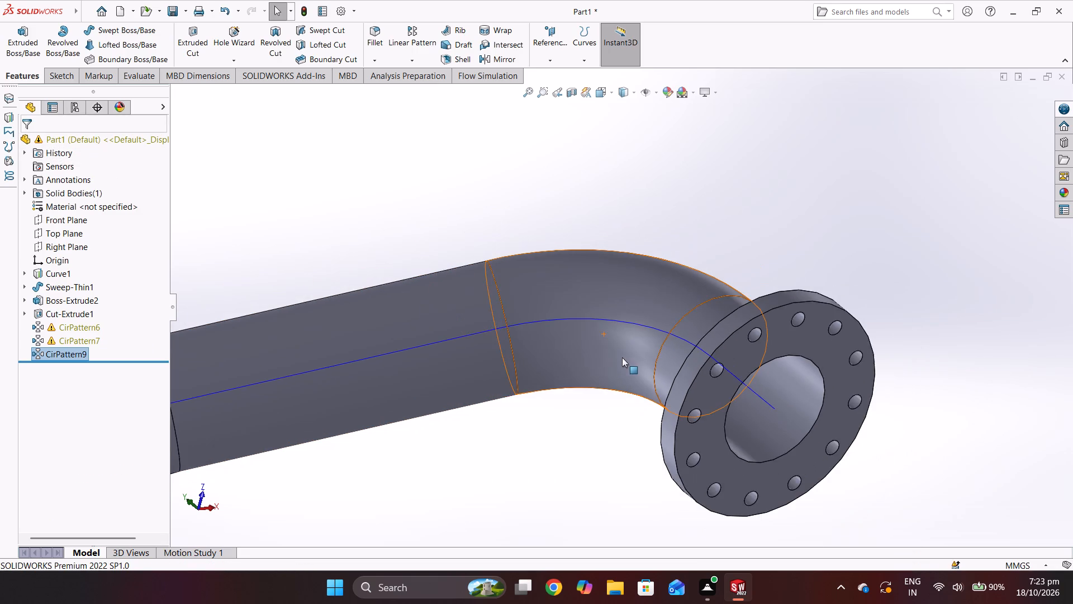
scroll(720, 379, "up", 1)
middle_click_drag(720, 379, 658, 292)
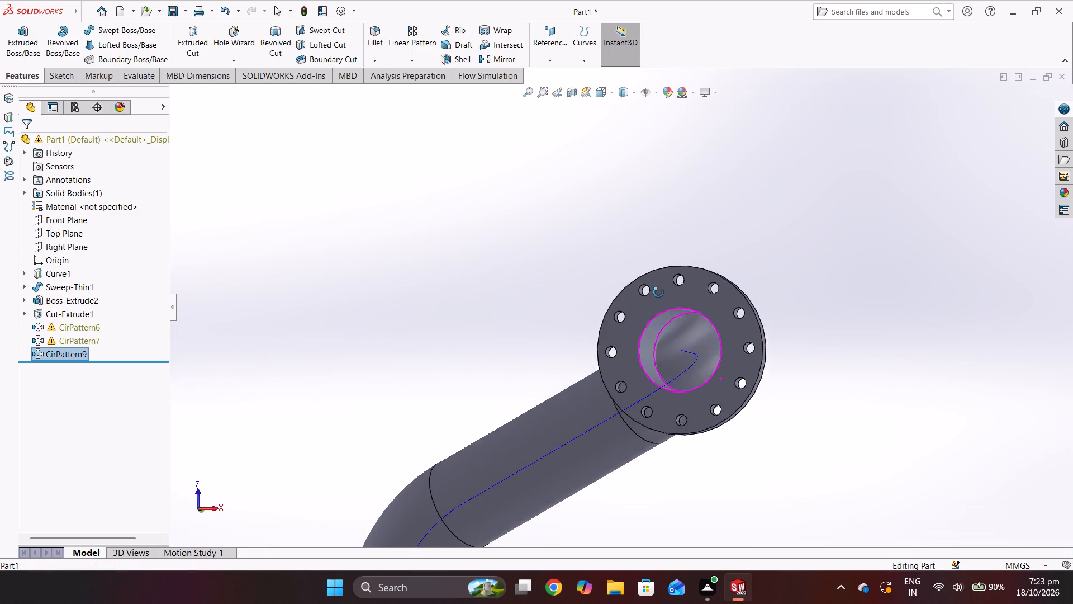
middle_click_drag(658, 292, 683, 311)
middle_click_drag(678, 315, 674, 320)
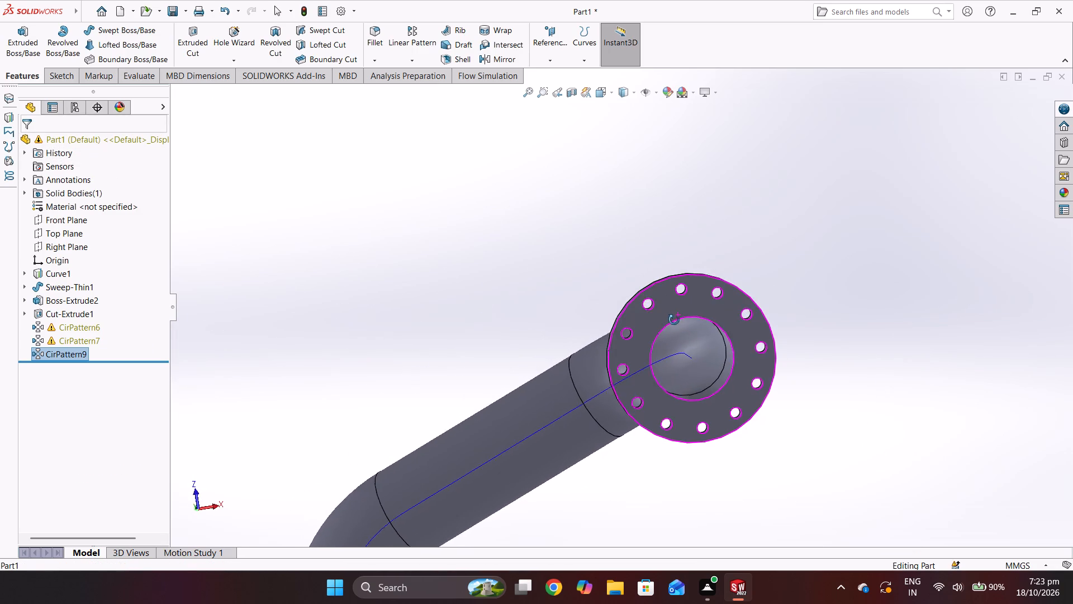
middle_click_drag(674, 320, 670, 327)
scroll(701, 328, "down", 5)
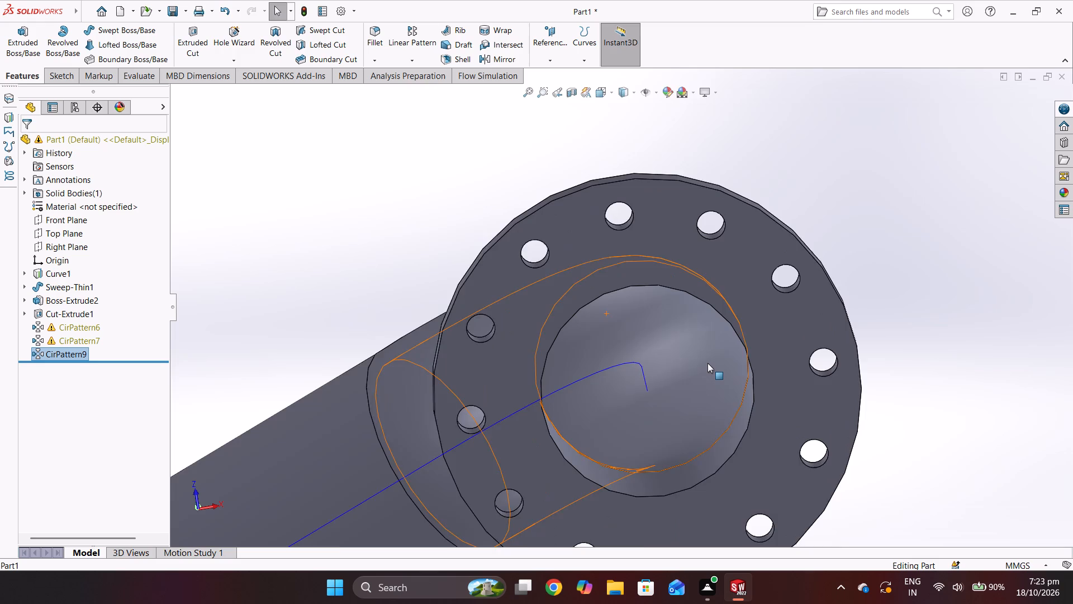
scroll(708, 365, "down", 2)
middle_click_drag(708, 365, 700, 319)
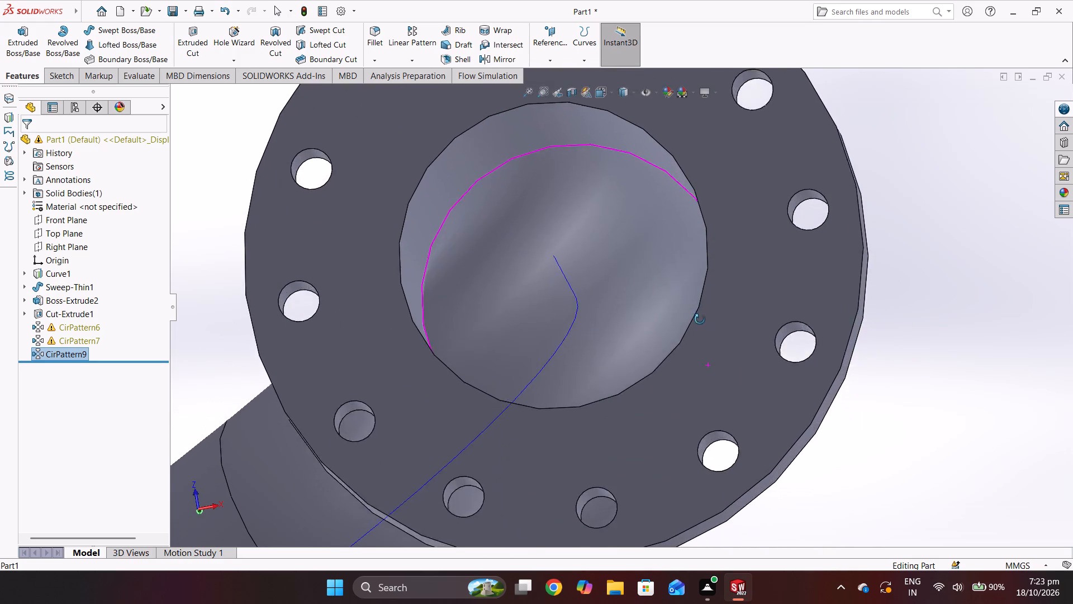
middle_click_drag(700, 319, 716, 322)
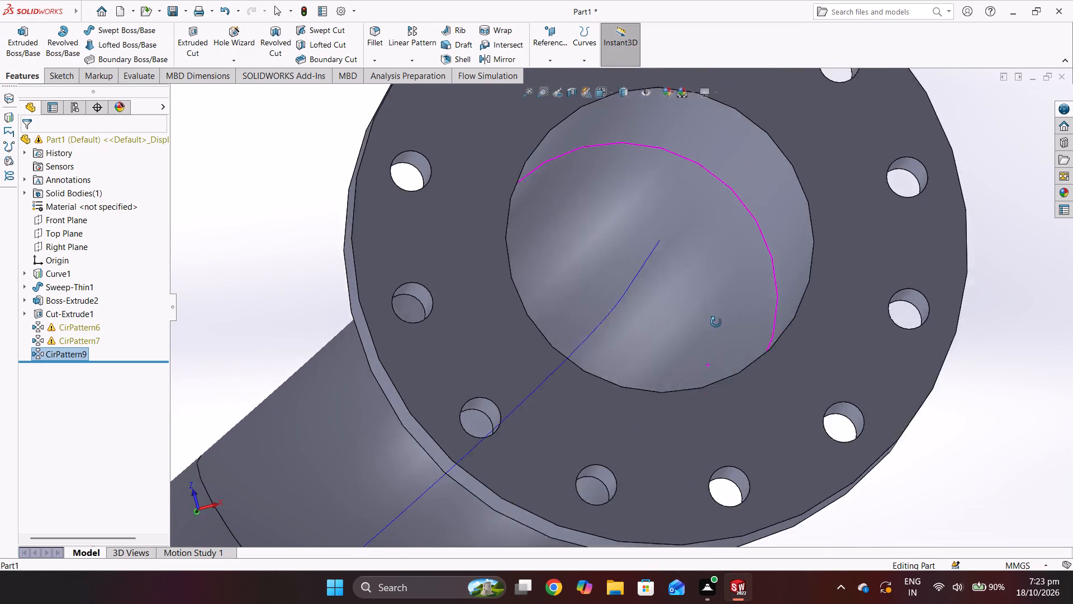
middle_click_drag(716, 322, 688, 368)
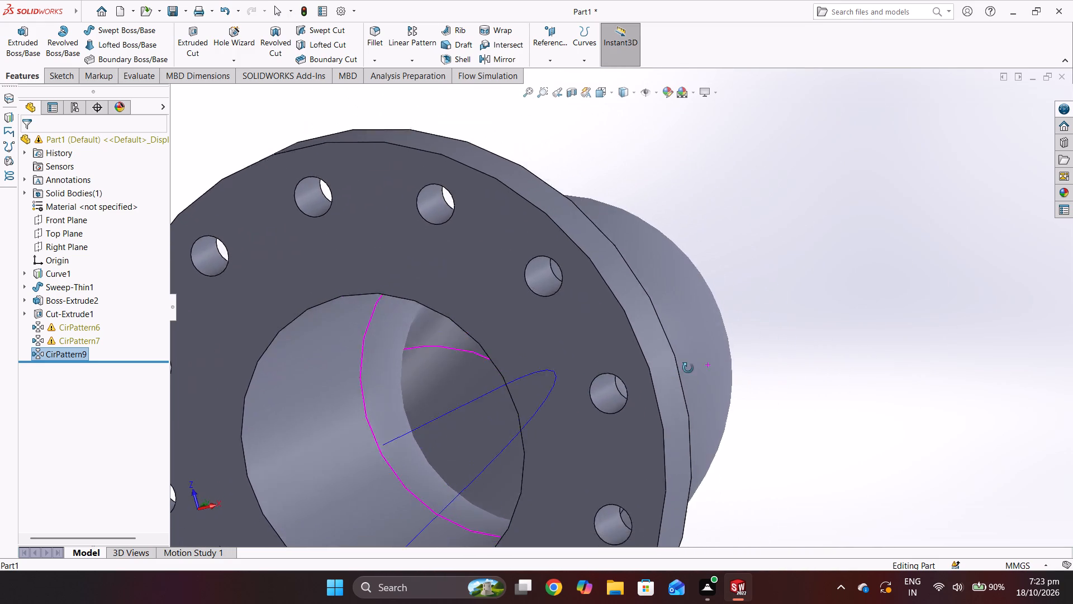
middle_click_drag(688, 368, 720, 338)
middle_click(724, 341)
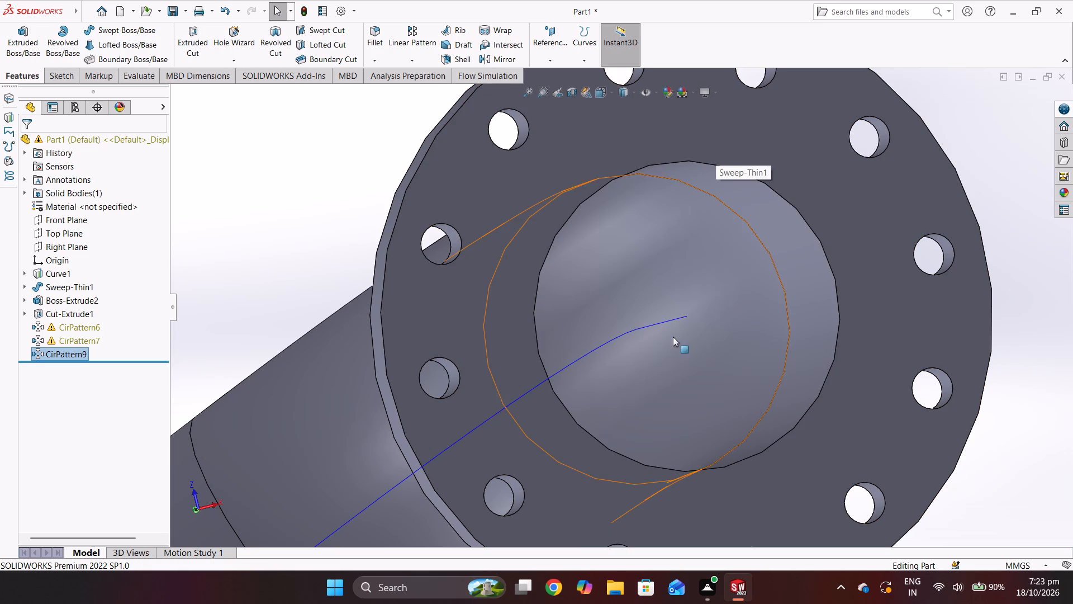
Start a new sketch on the annular end face at the pipe's other, unflanged end.
middle_click_drag(673, 337, 787, 260)
middle_click_drag(705, 356, 716, 186)
middle_click_drag(725, 288, 674, 308)
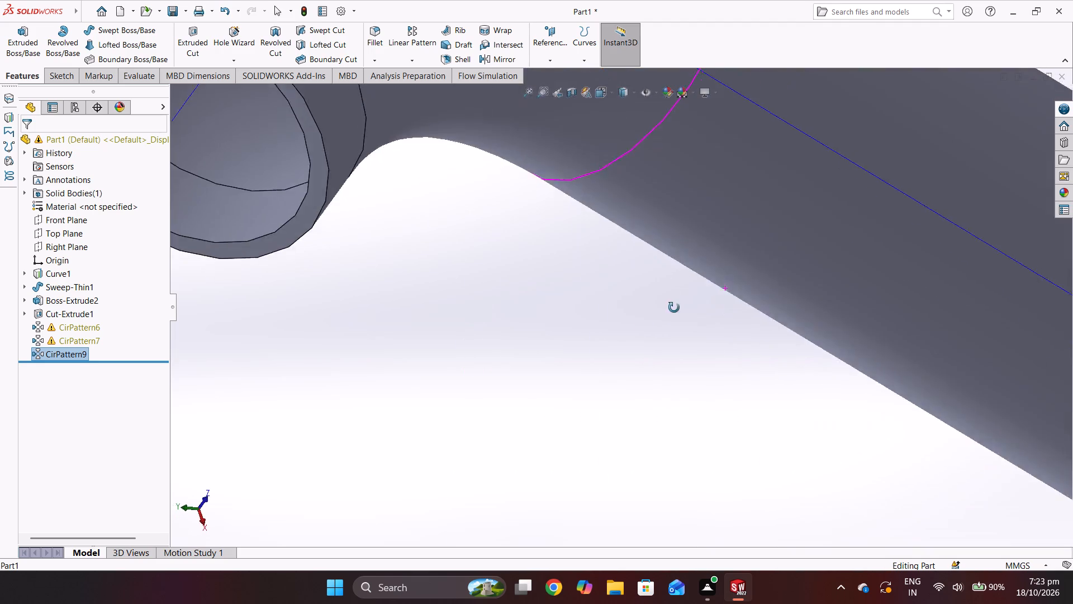
middle_click_drag(674, 308, 709, 326)
scroll(738, 226, "up", 2)
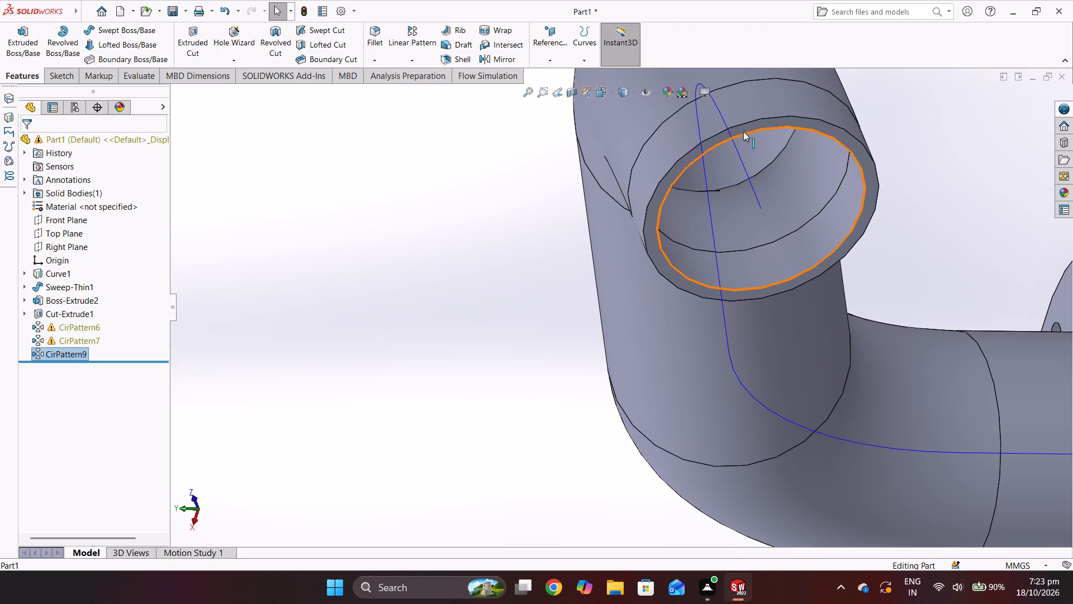
right_click(743, 126)
left_click(768, 110)
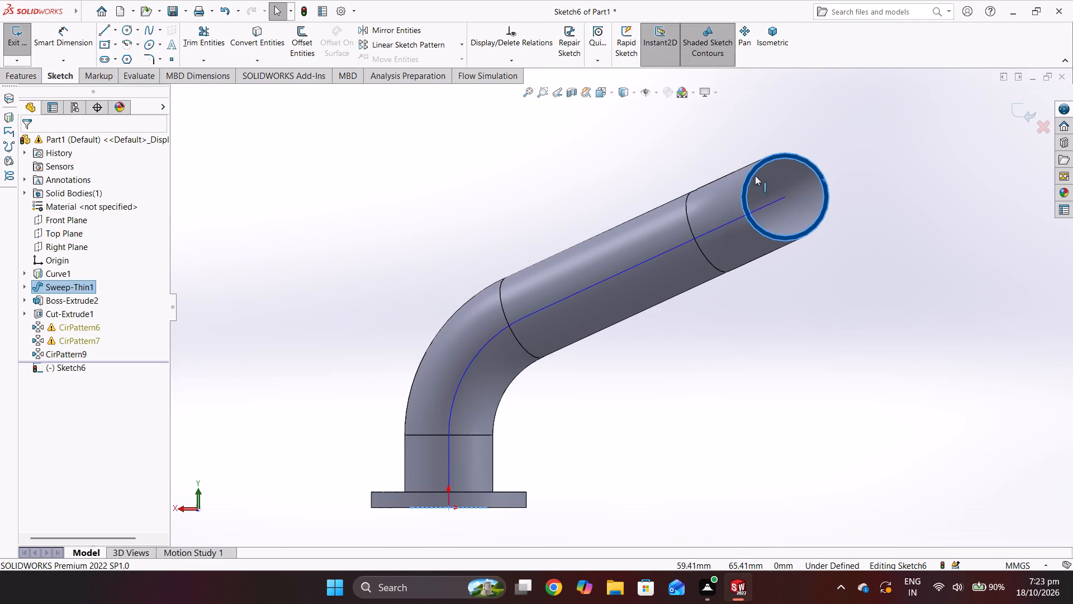
Sketch a circle centred on the end of the pipe's centreline and dimension its diameter to 30 mm.
scroll(796, 191, "down", 7)
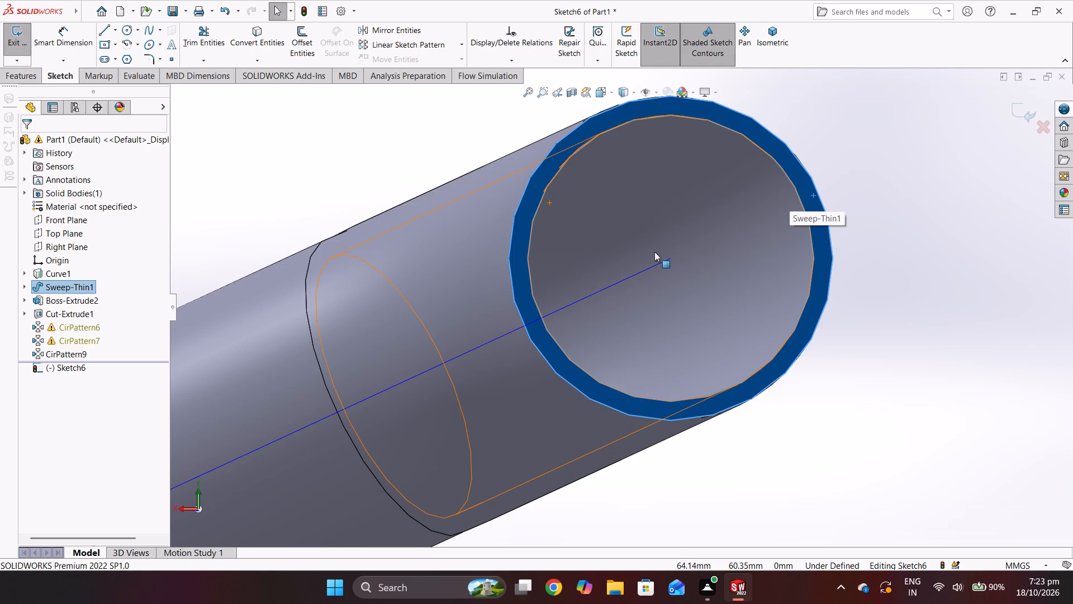
left_click(124, 32)
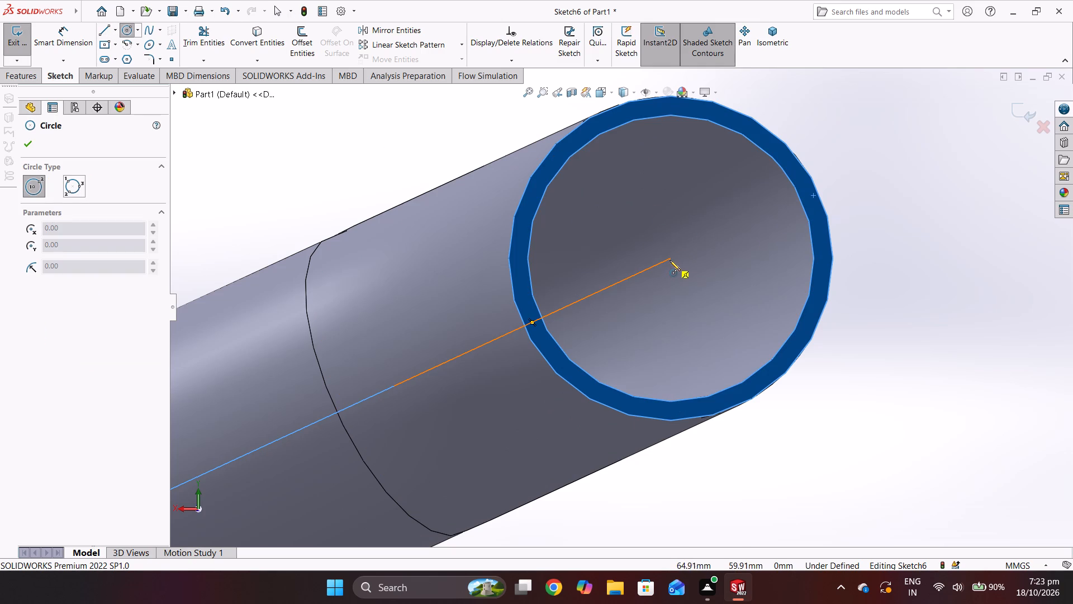
left_click(670, 259)
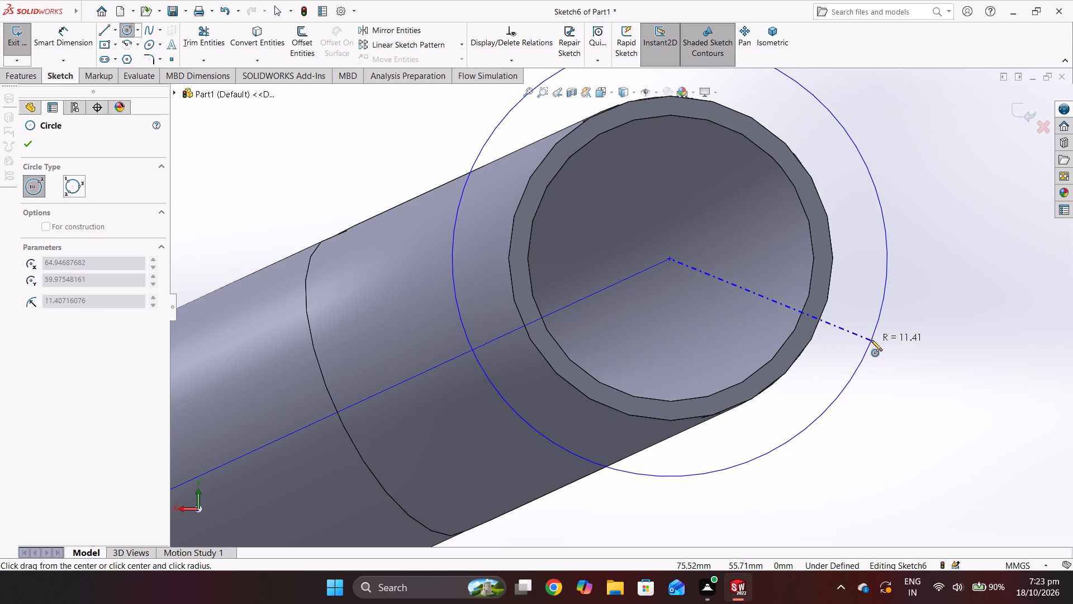
left_click(873, 341)
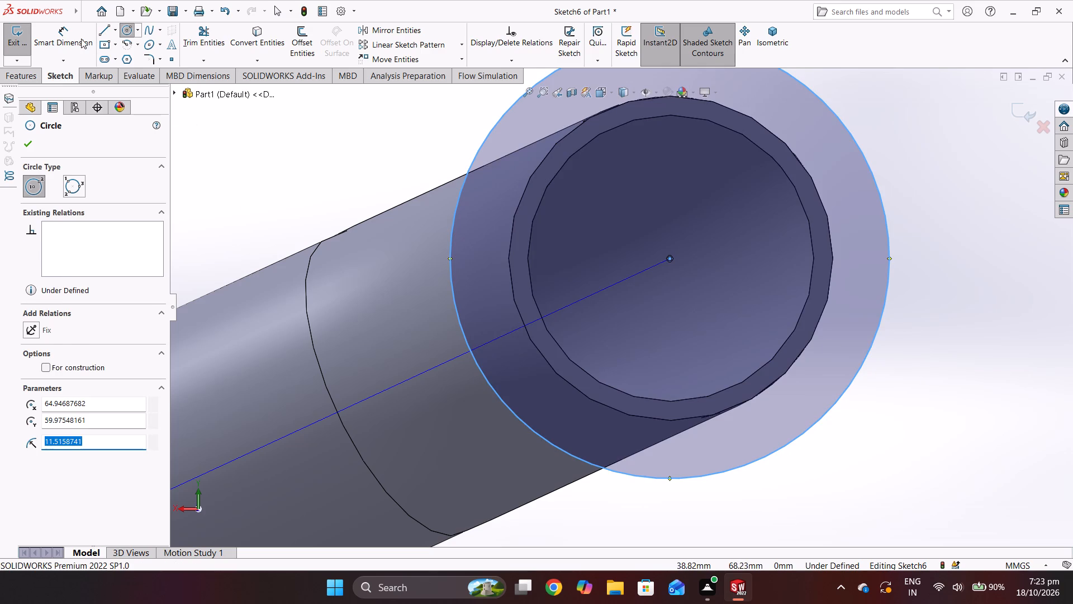
left_click(78, 38)
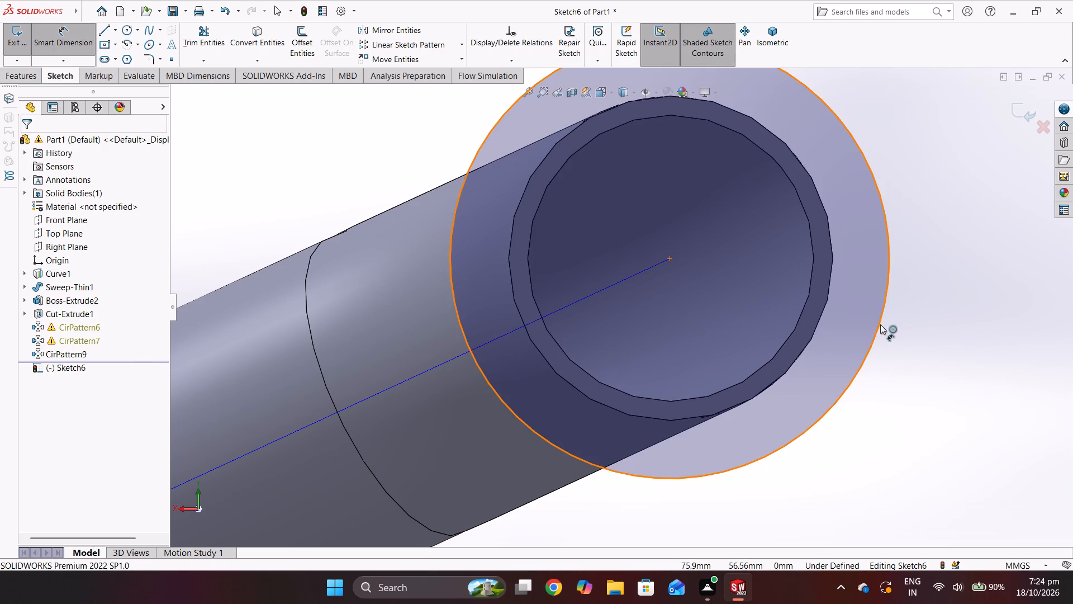
left_click(882, 324)
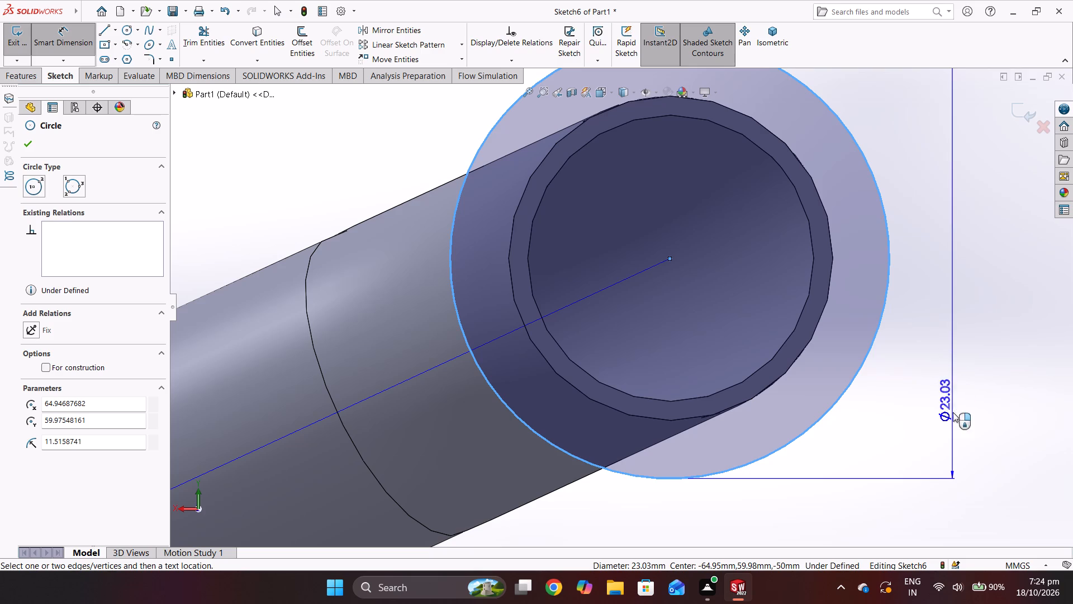
left_click_drag(958, 483, 960, 502)
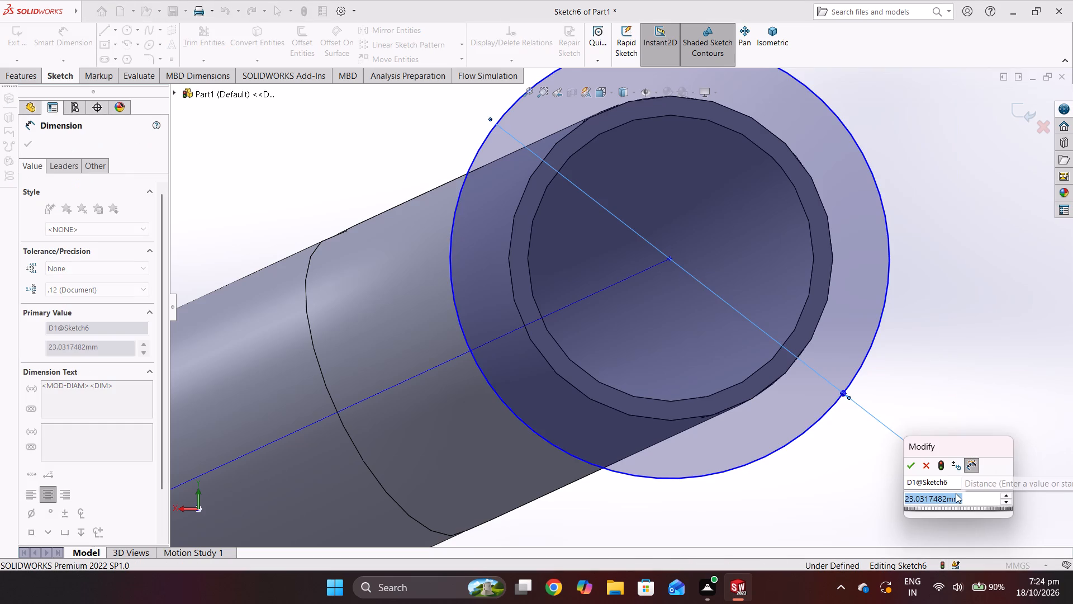
key("3")
key("0")
key("Return")
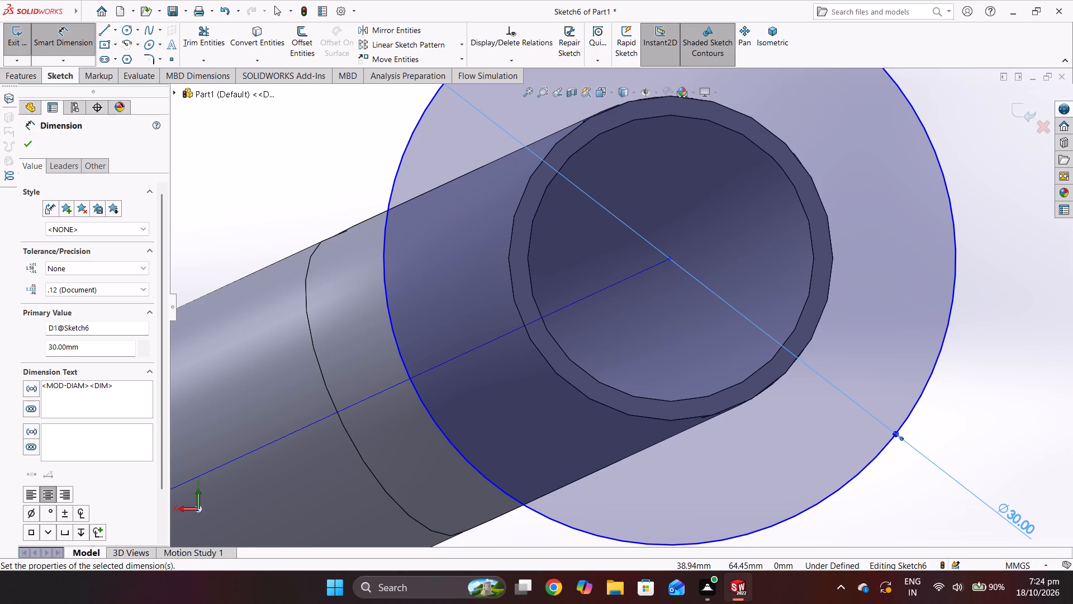
left_click(22, 143)
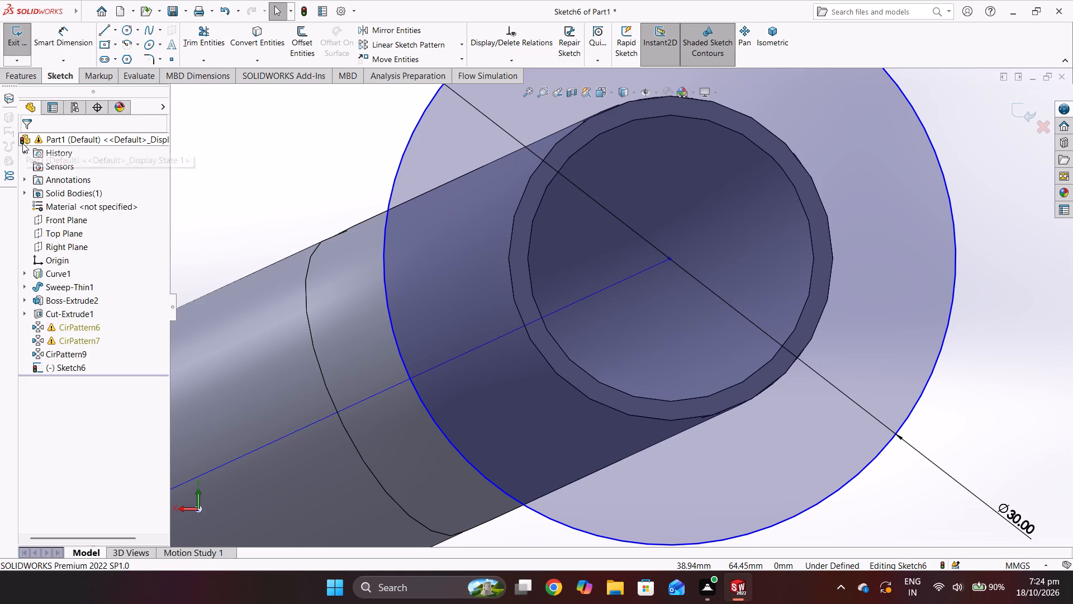
Add a concentric construction circle inside the 30 mm circle with a radius of 12.5 mm.
left_click(138, 31)
left_click(145, 45)
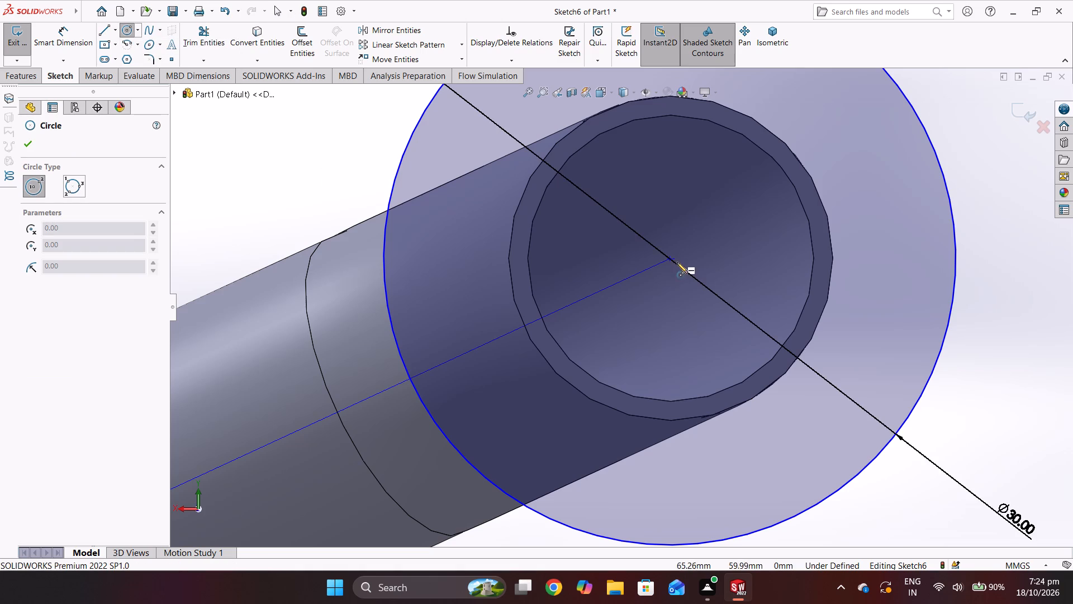
scroll(672, 259, "down", 2)
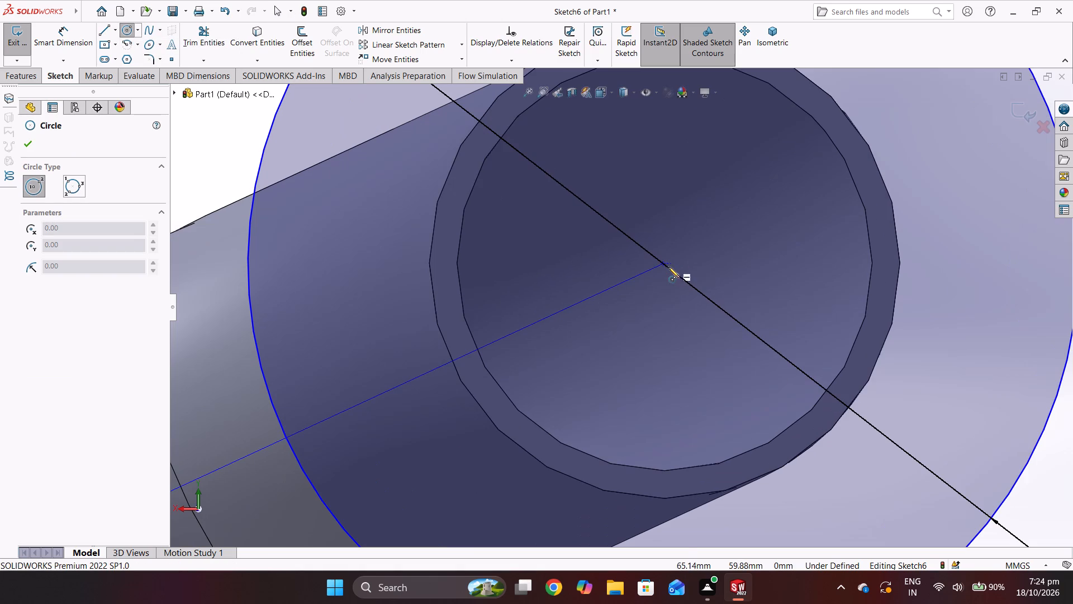
scroll(664, 267, "up", 4)
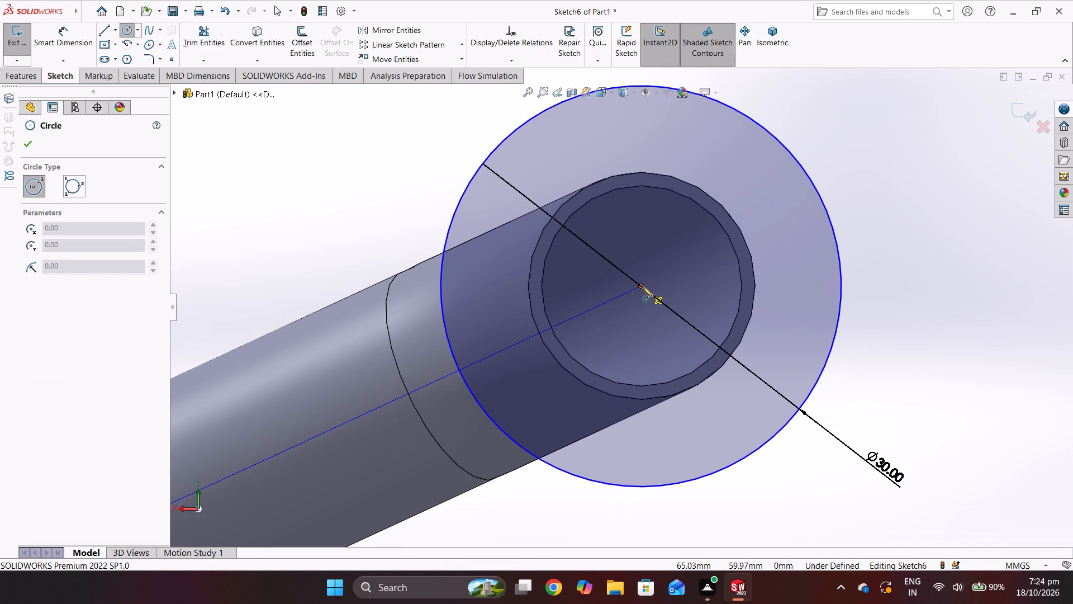
left_click(642, 286)
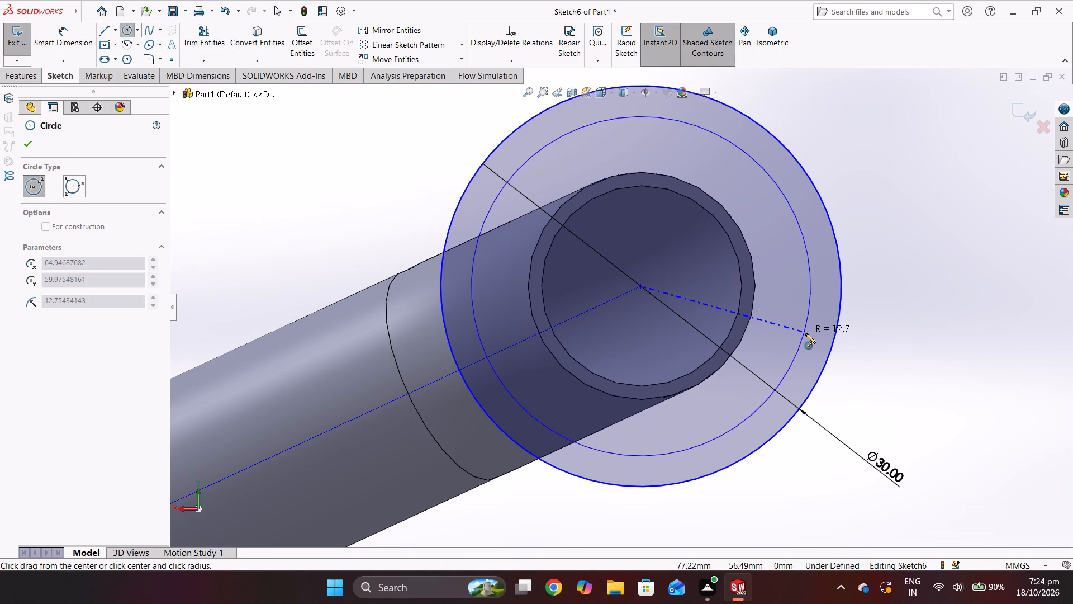
left_click(805, 333)
left_click(45, 369)
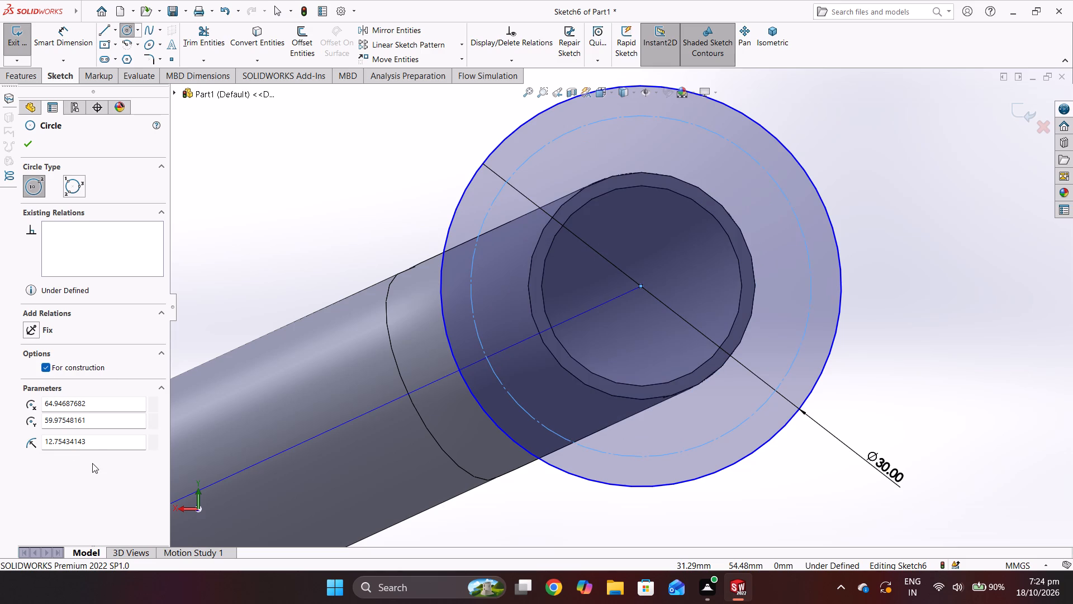
double_click(94, 444)
type("12.5")
key("Return")
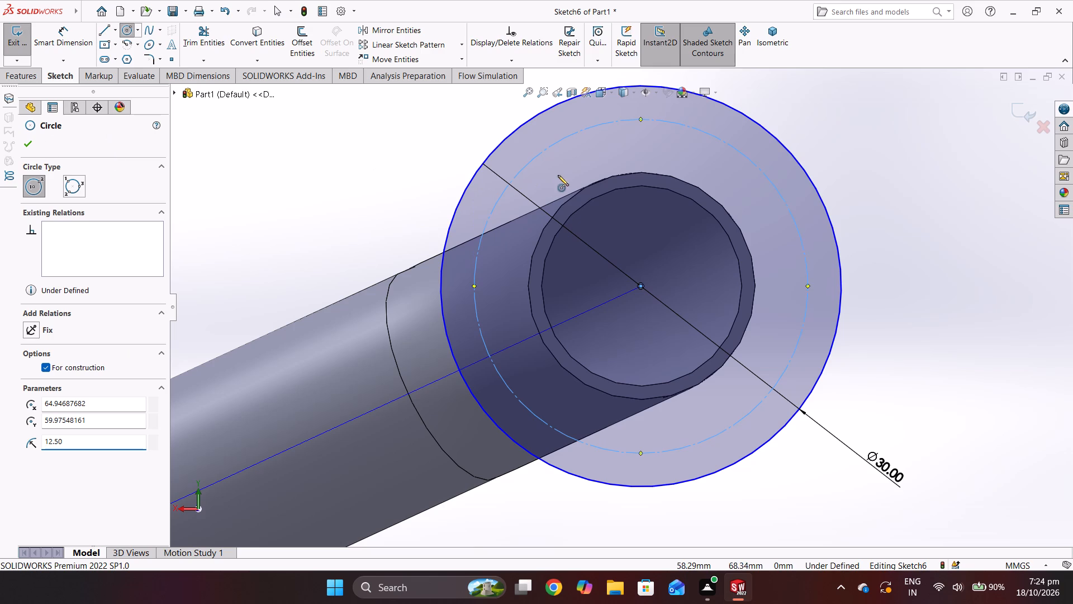
Draw a small circle with a 1 mm radius, centred on the topmost point of the construction circle.
left_click(640, 120)
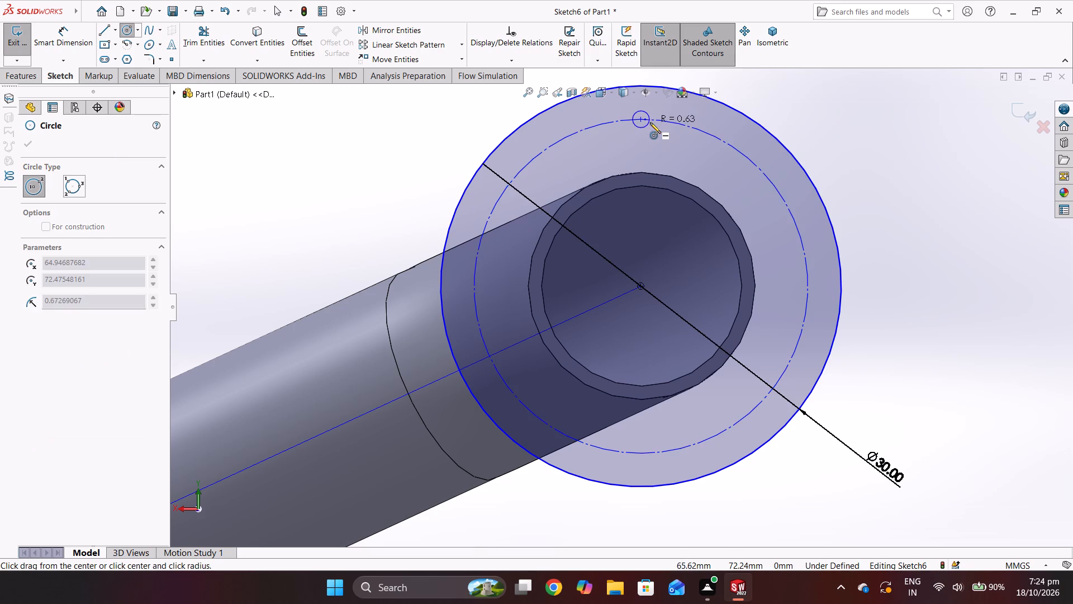
left_click(654, 128)
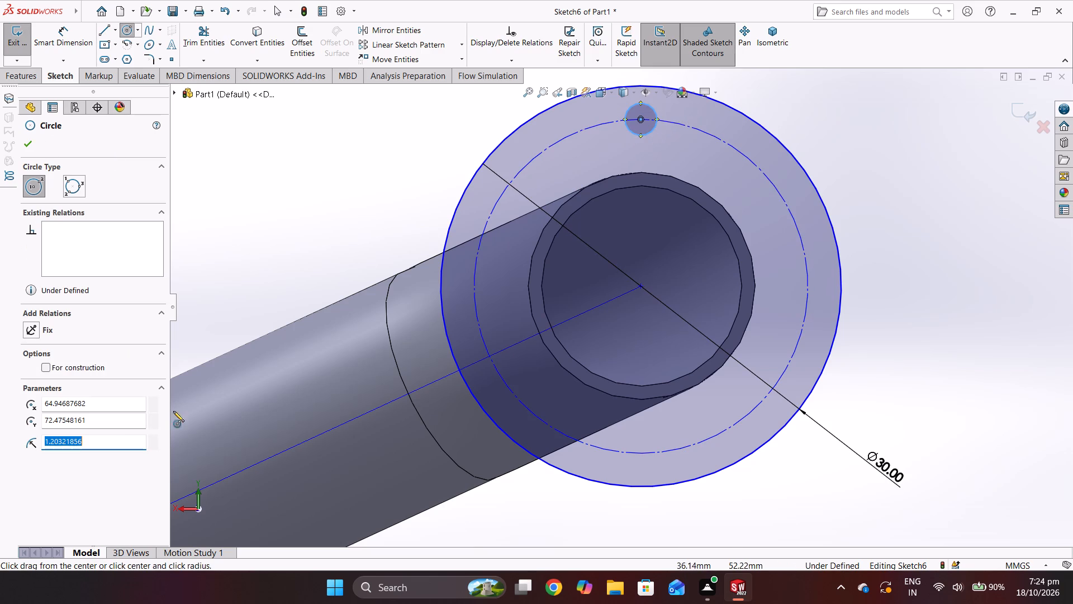
key("1")
key("Return")
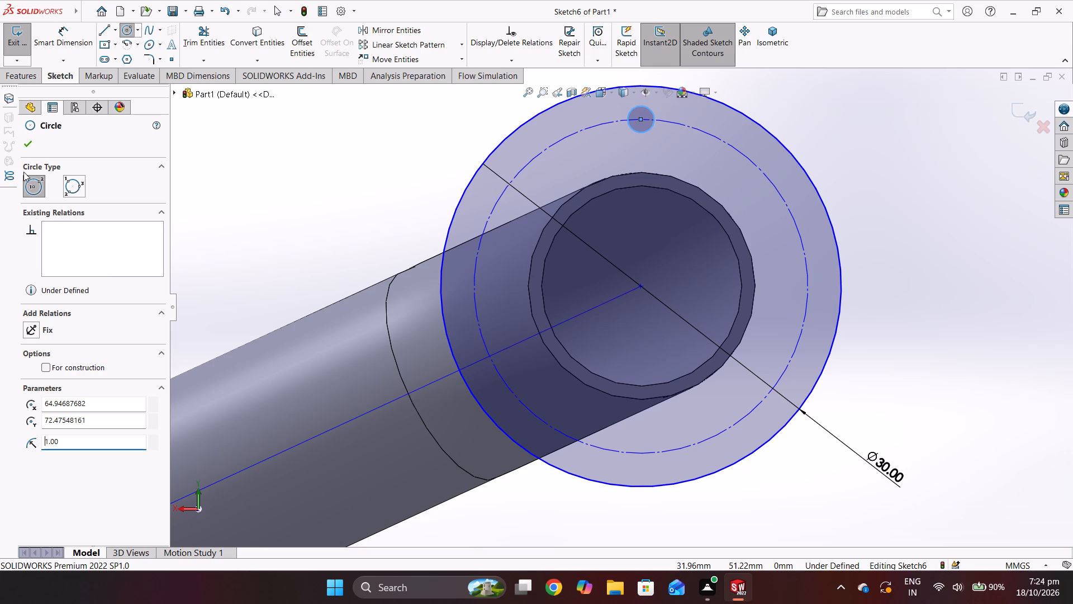
left_click(29, 152)
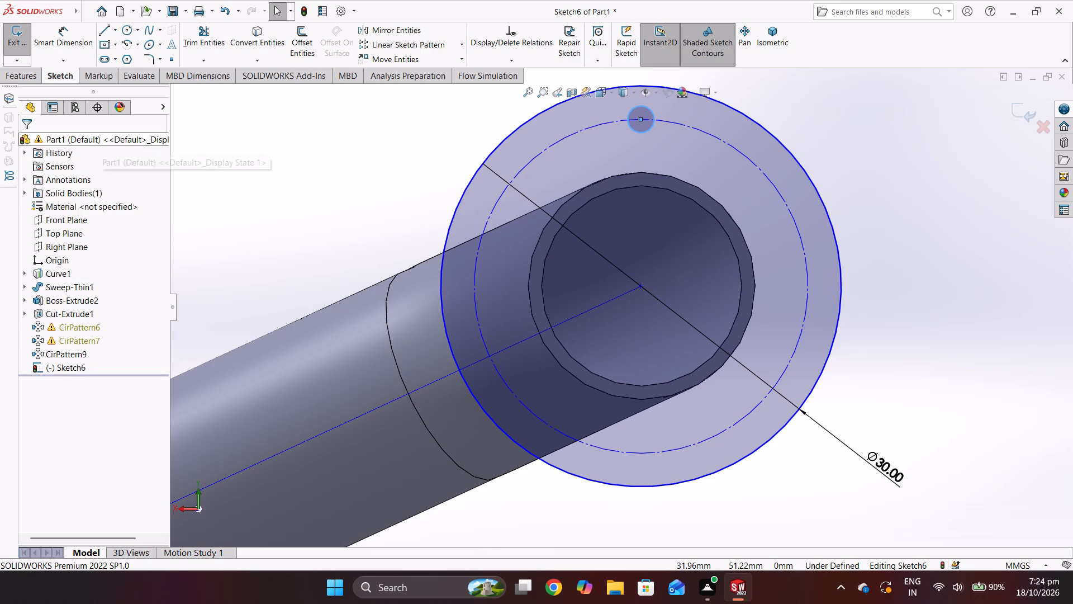
Add diameter dimensions of 2 mm to the small hole circle and 25 mm to the construction circle.
left_click(77, 43)
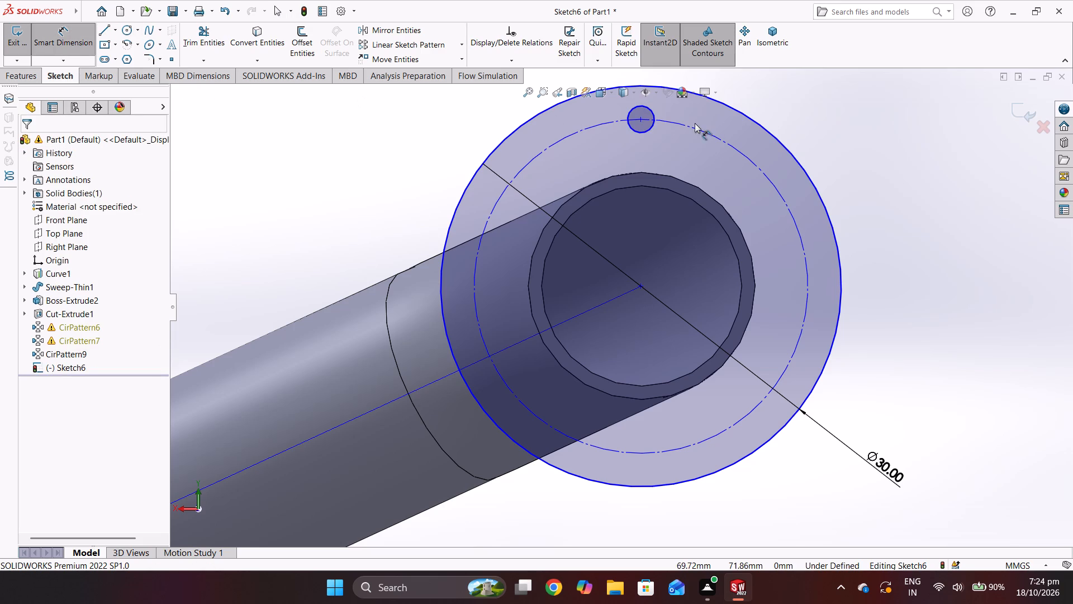
left_click(650, 110)
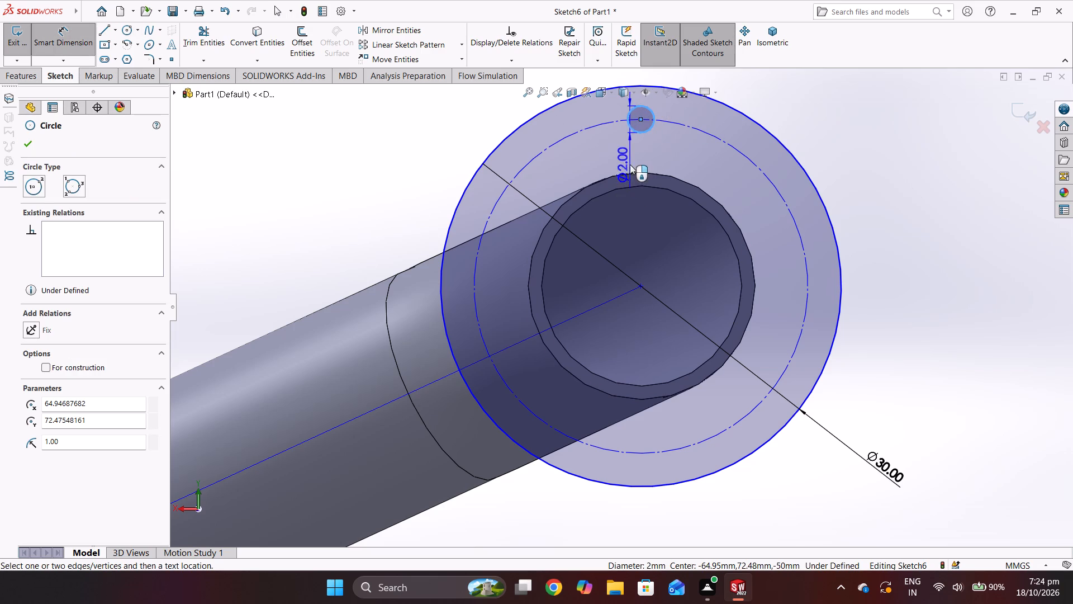
left_click(624, 151)
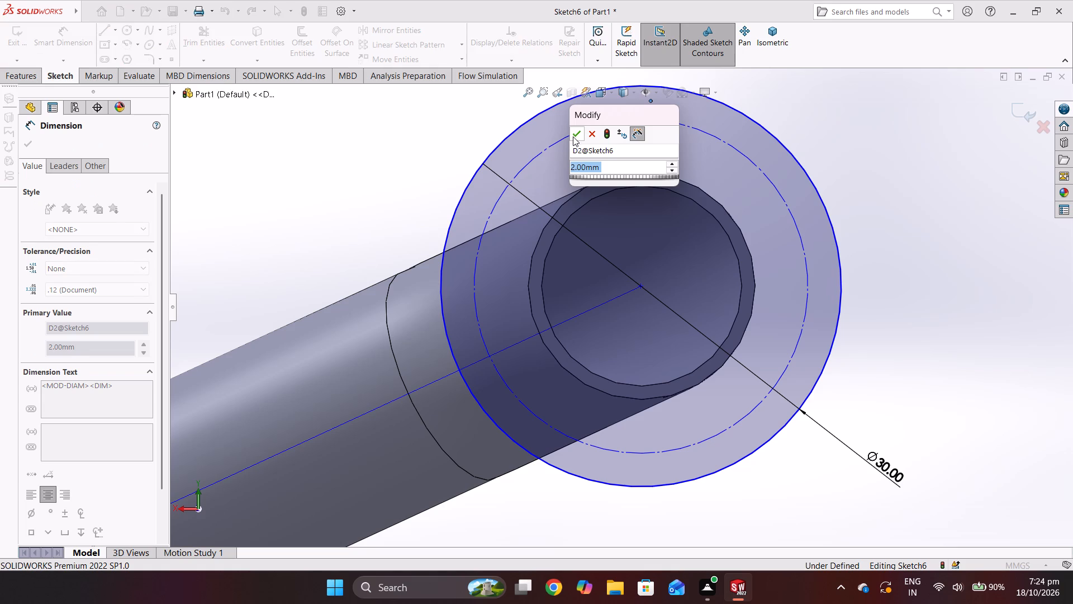
left_click(573, 135)
left_click(788, 208)
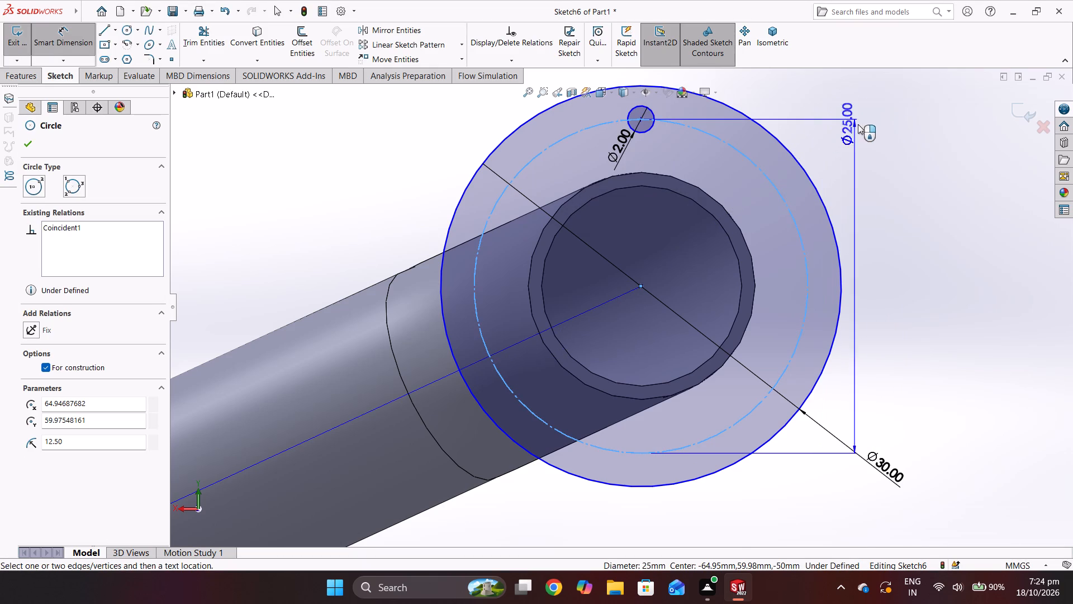
left_click(883, 115)
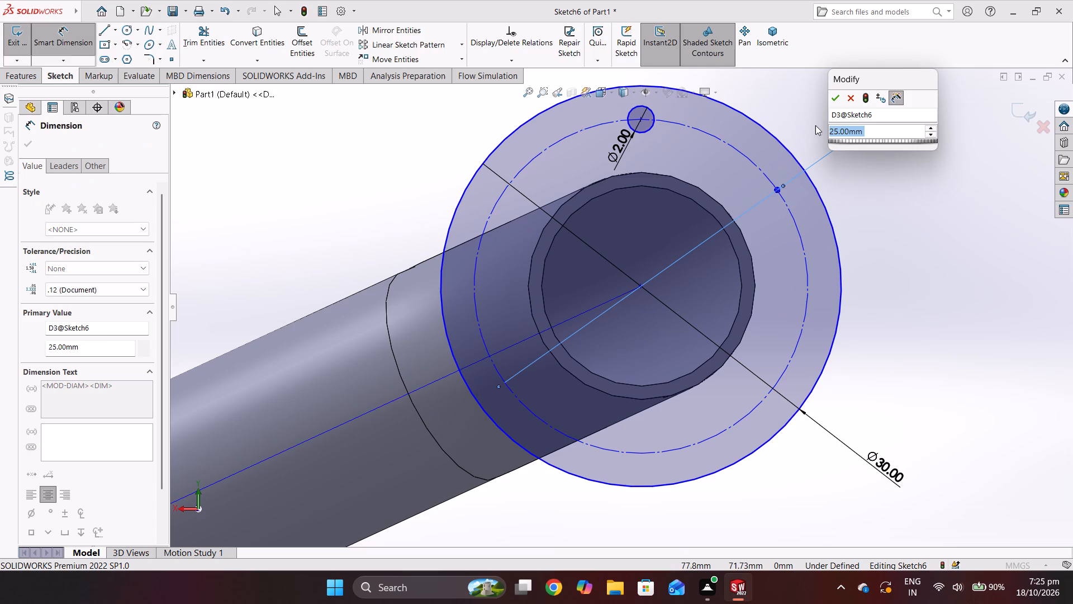
left_click(838, 102)
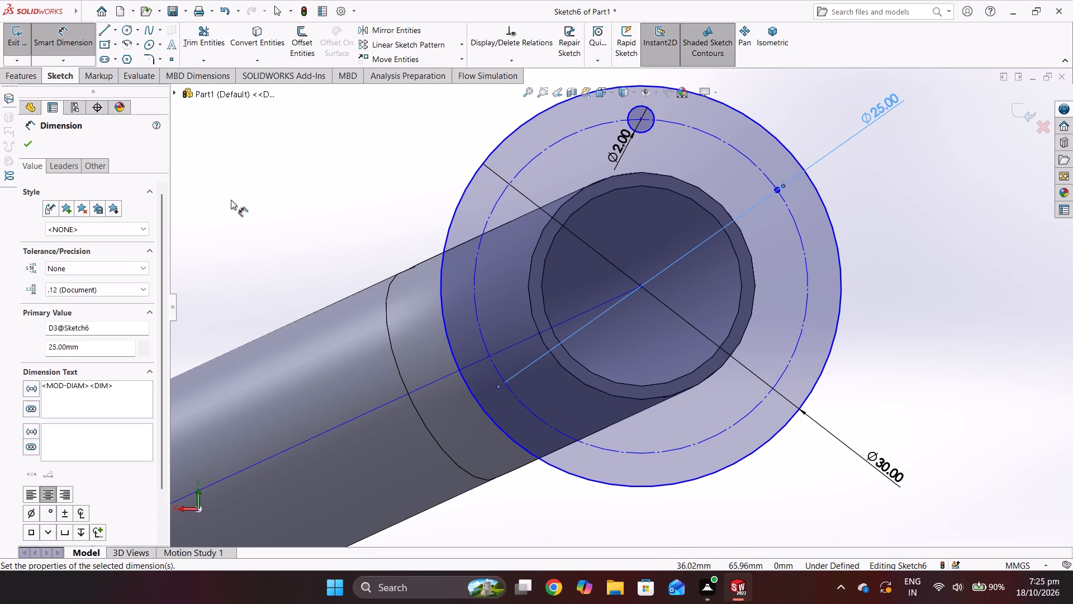
left_click(28, 135)
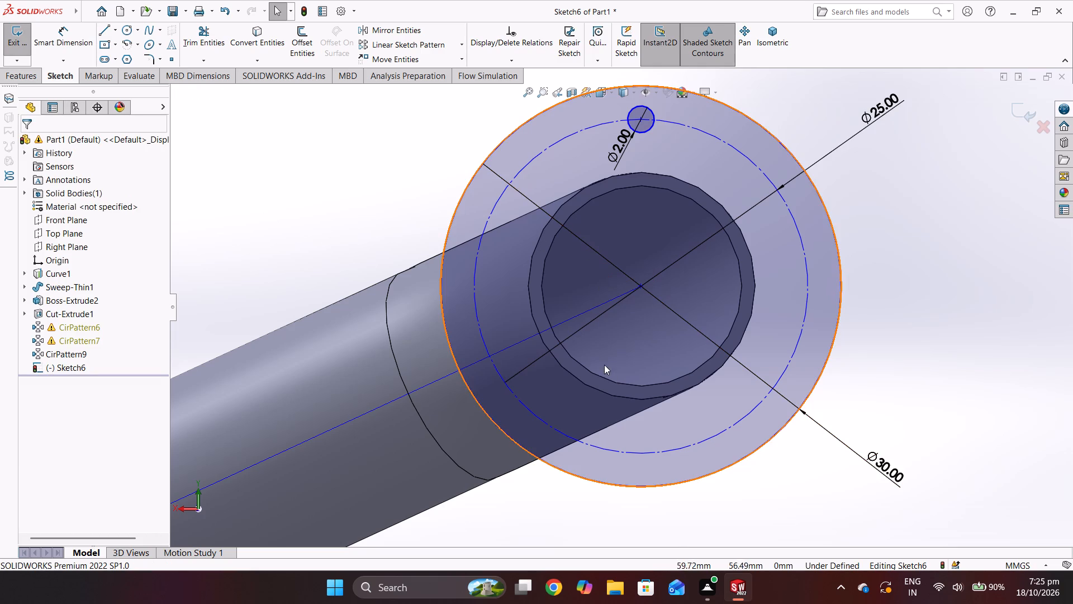
left_click(903, 304)
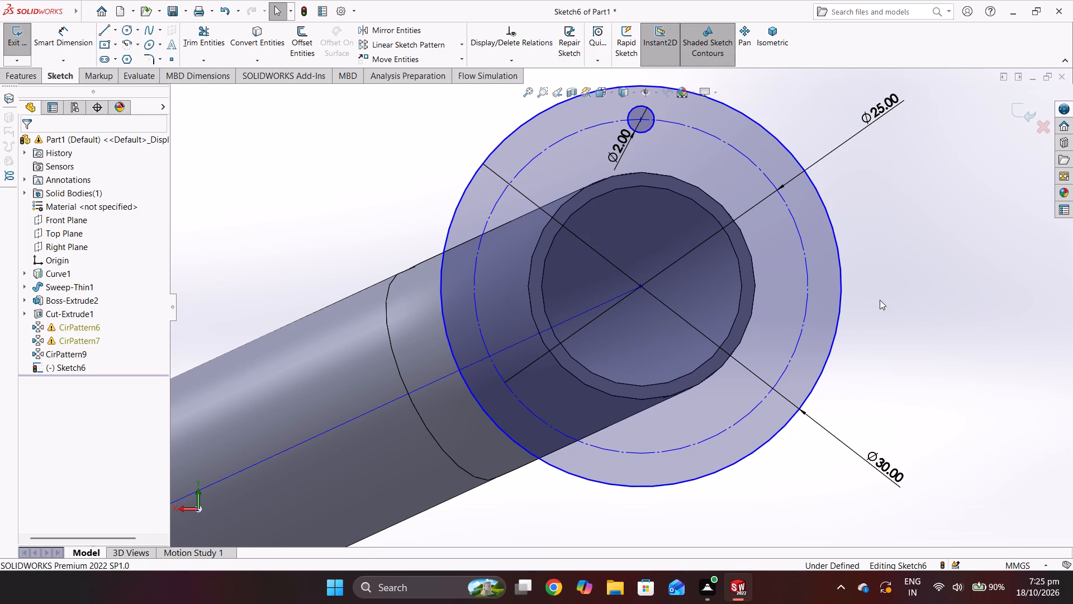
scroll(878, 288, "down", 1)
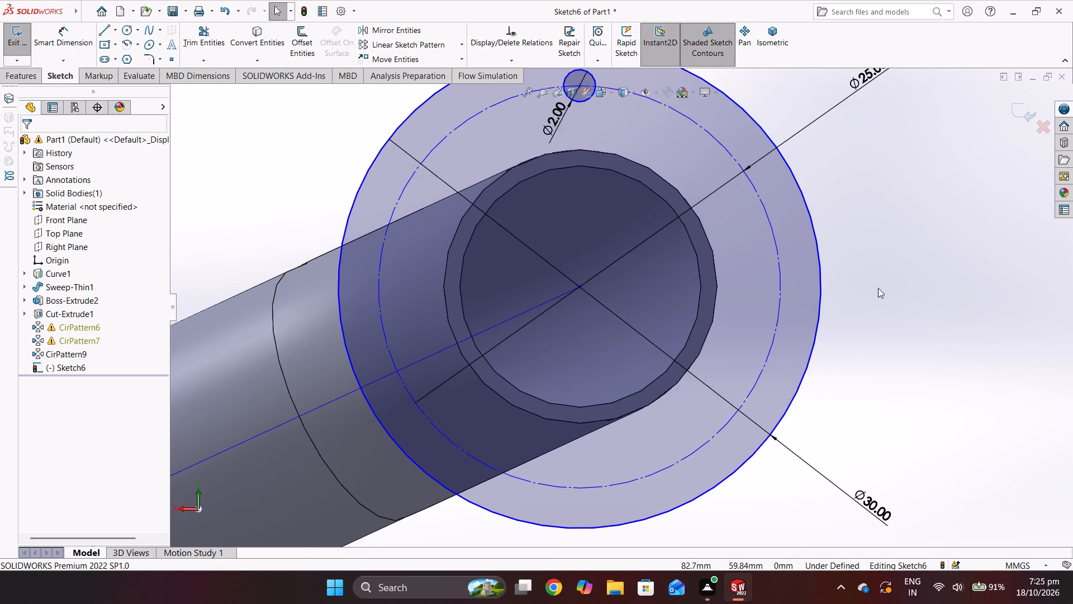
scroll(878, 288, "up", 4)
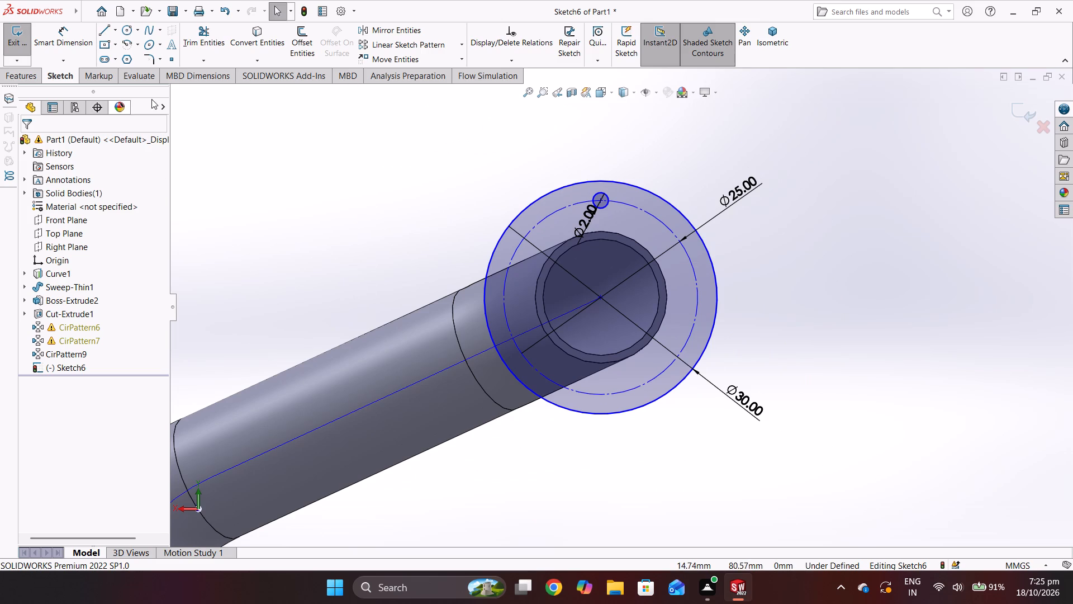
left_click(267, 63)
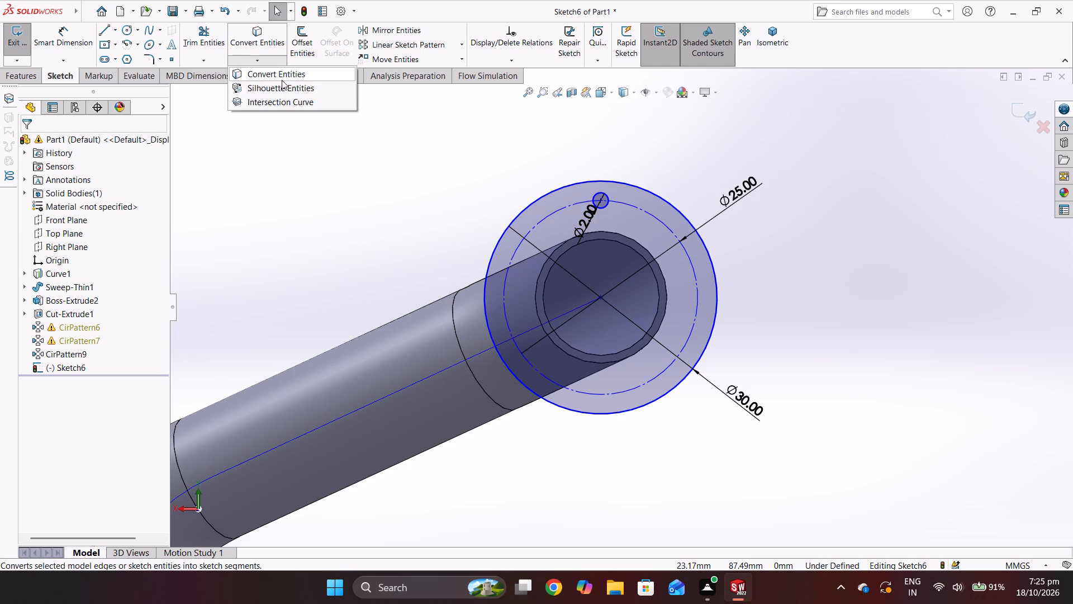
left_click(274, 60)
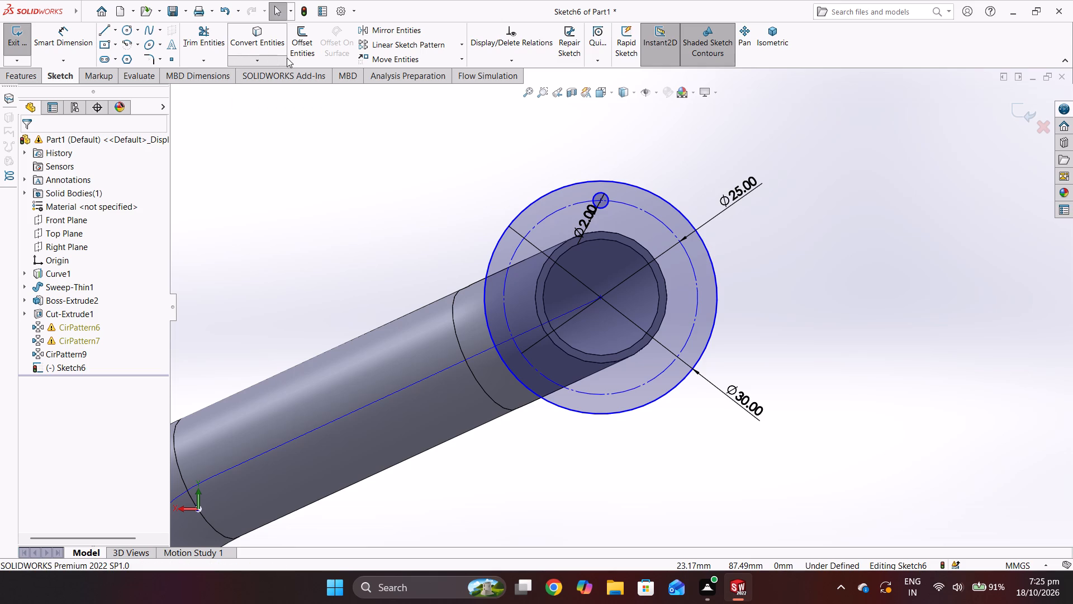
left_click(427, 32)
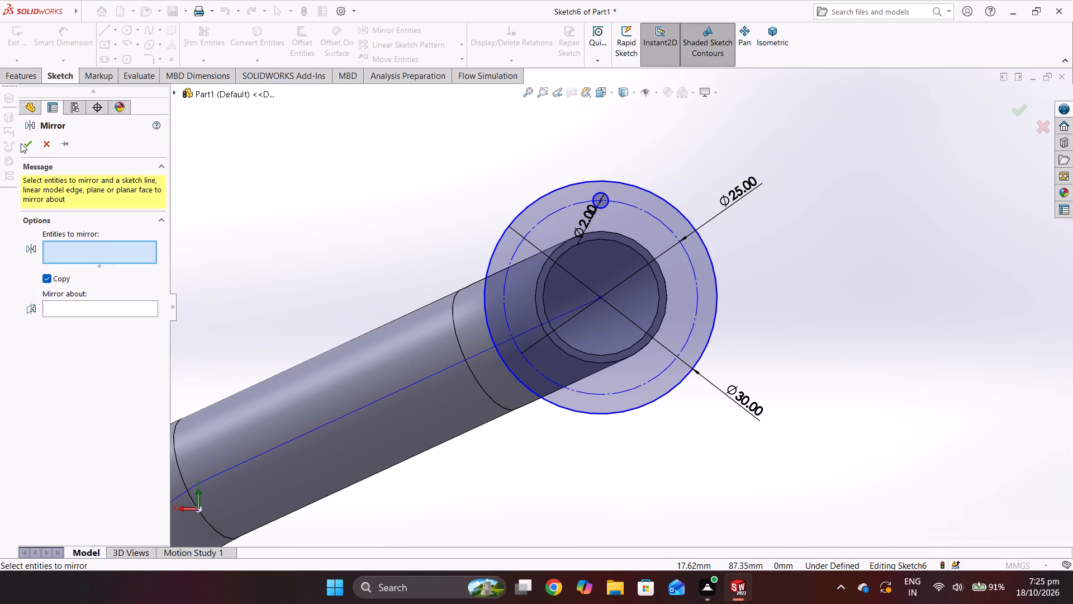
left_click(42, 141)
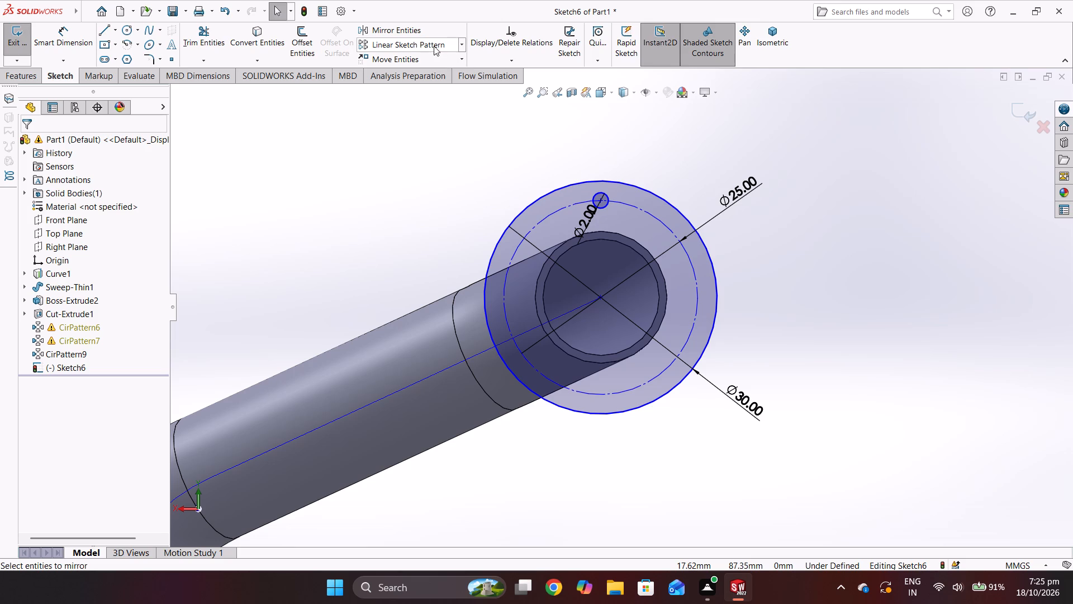
Create a circular sketch pattern of the 2 mm circle about the flange centre, with 4 equally spaced instances over 360 degrees.
left_click(460, 47)
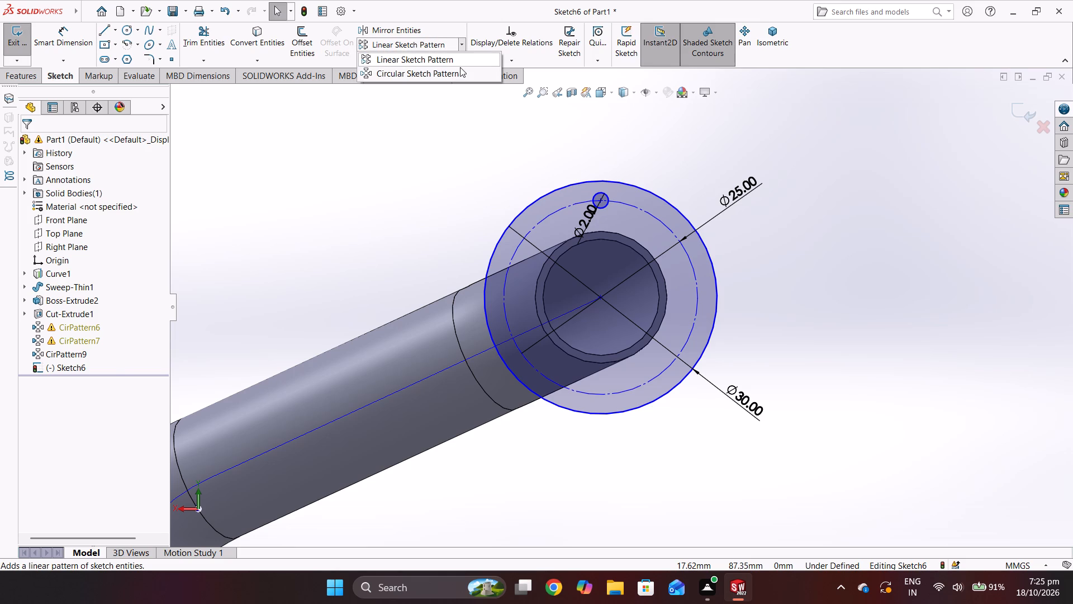
left_click(460, 67)
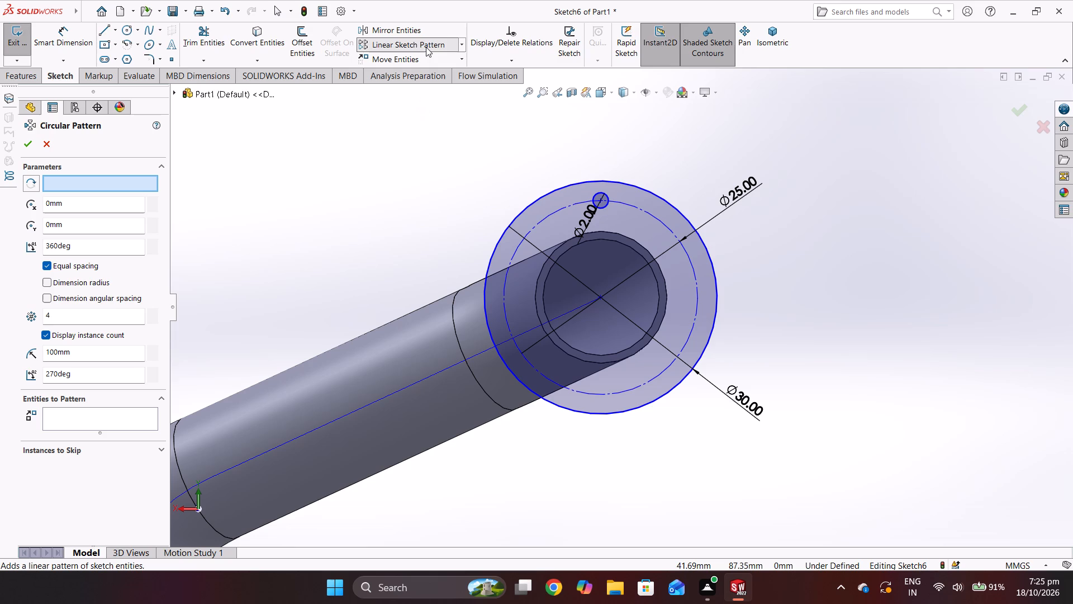
left_click(22, 74)
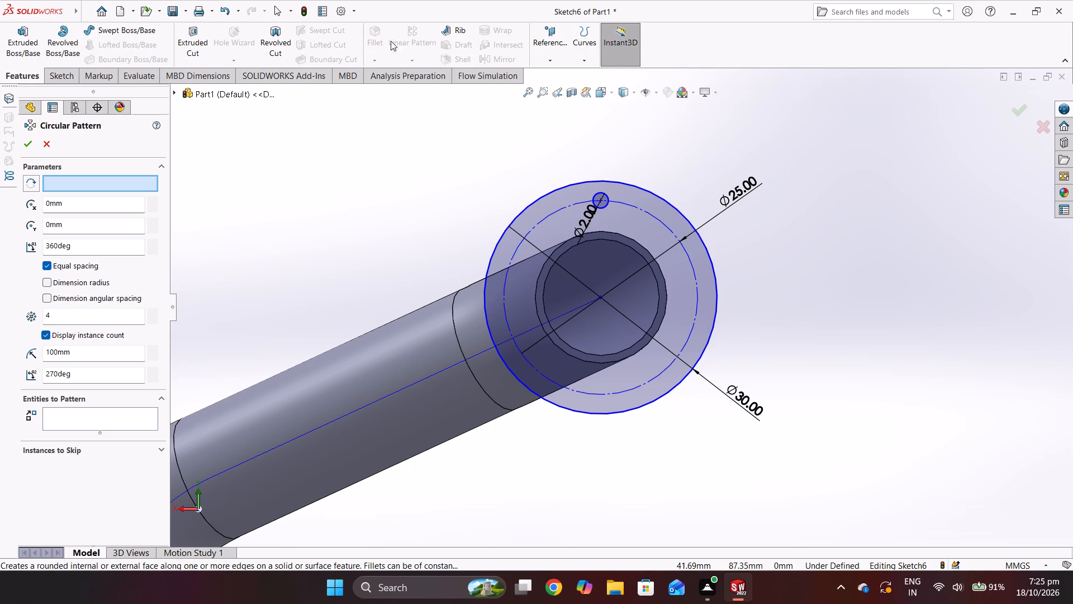
left_click(60, 80)
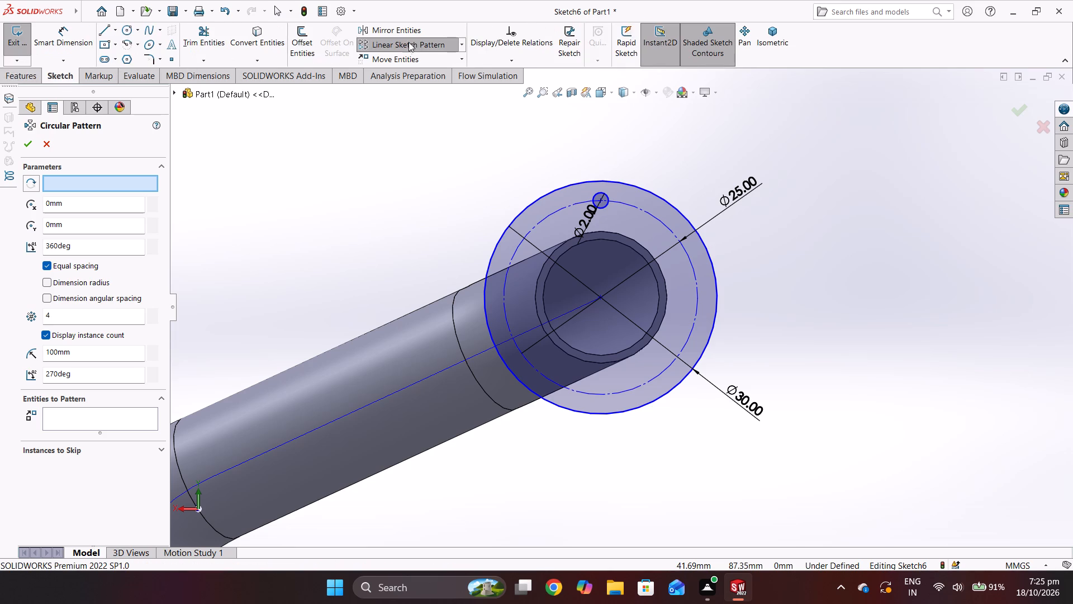
left_click(459, 61)
left_click(459, 61)
left_click(460, 44)
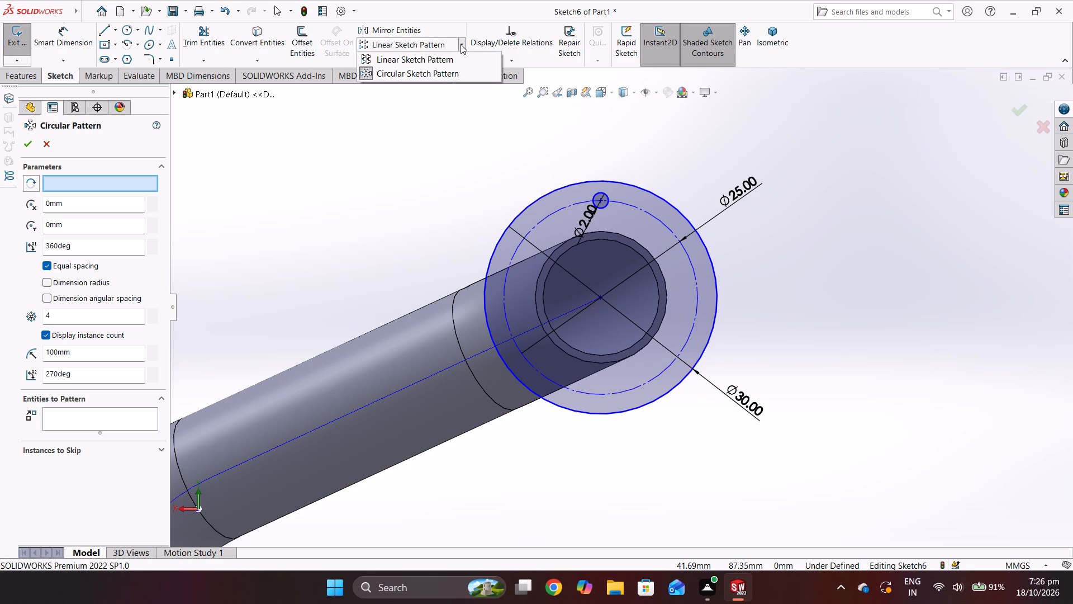
left_click(460, 44)
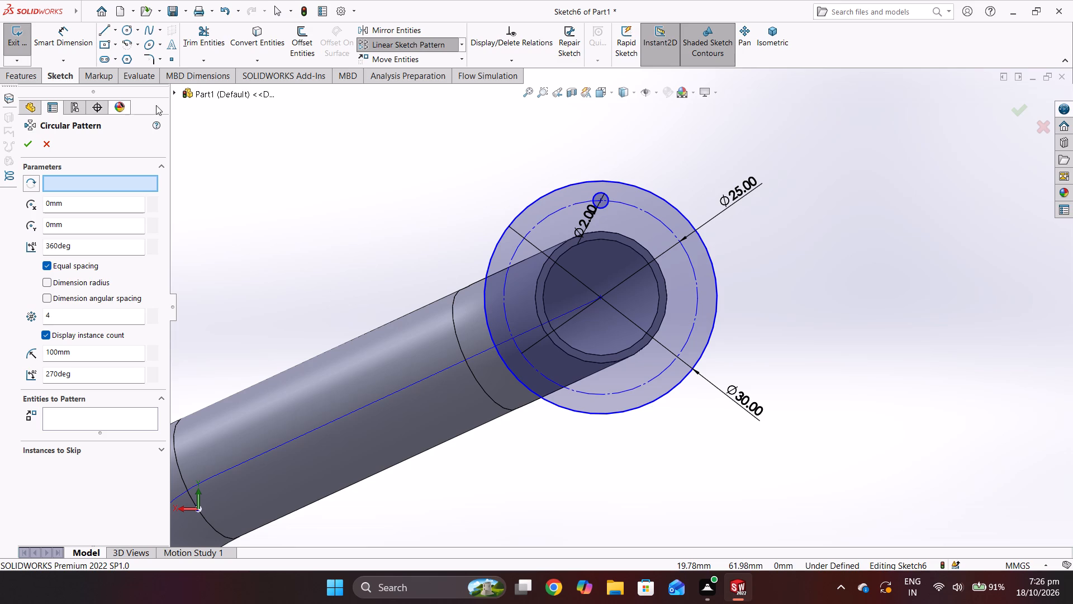
left_click(600, 205)
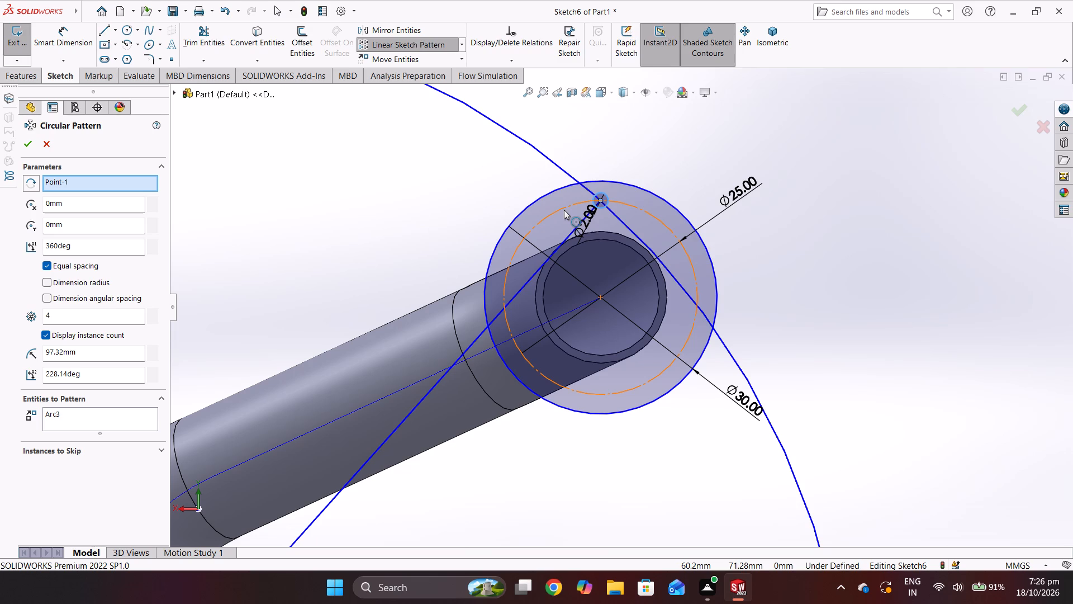
right_click(127, 178)
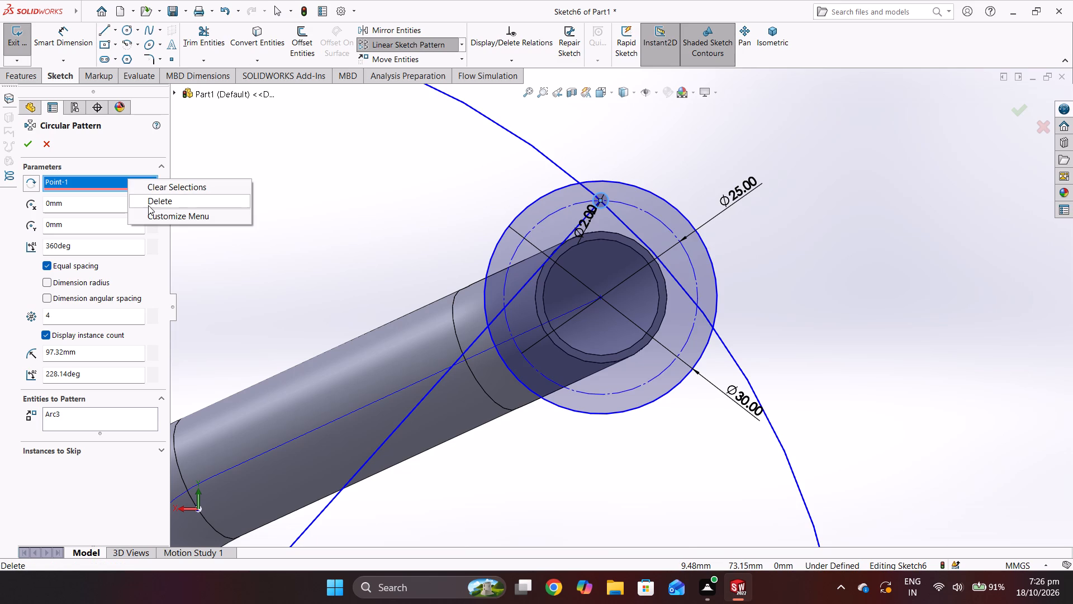
left_click(148, 205)
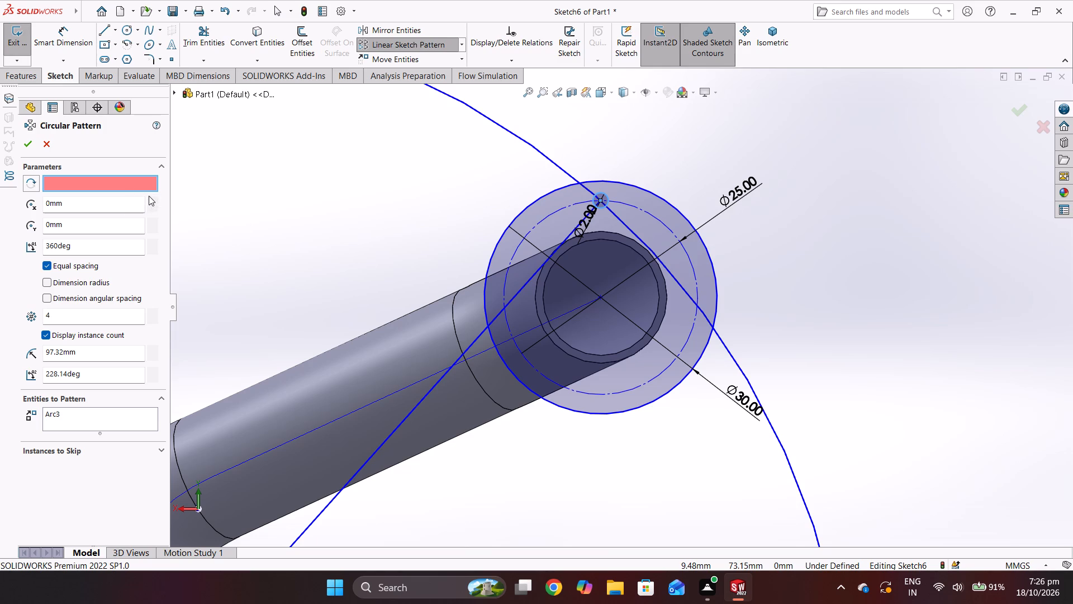
left_click(601, 294)
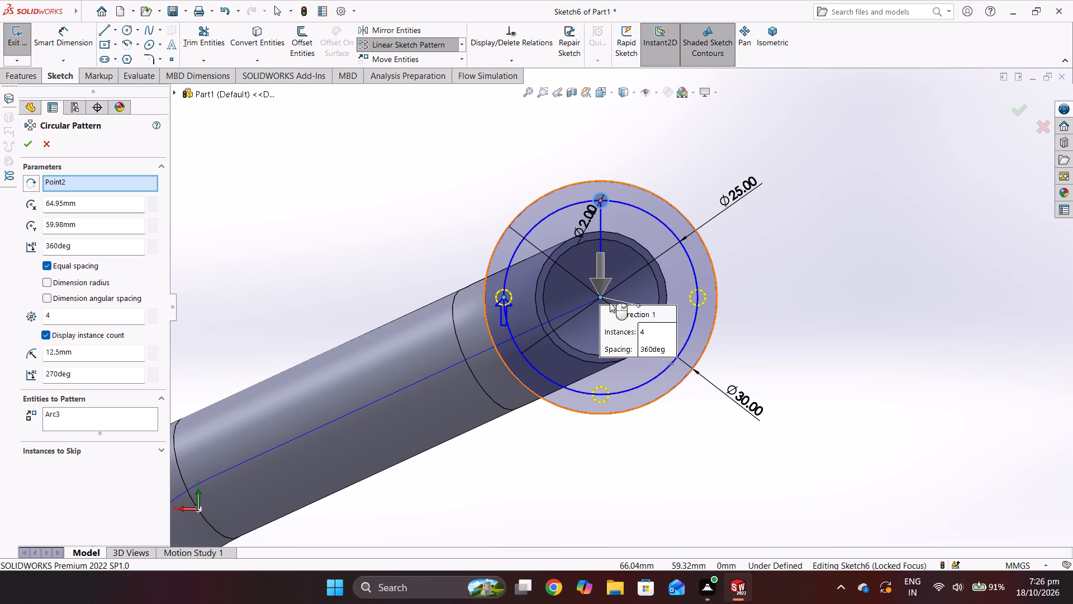
key("2")
type("22")
key("Return")
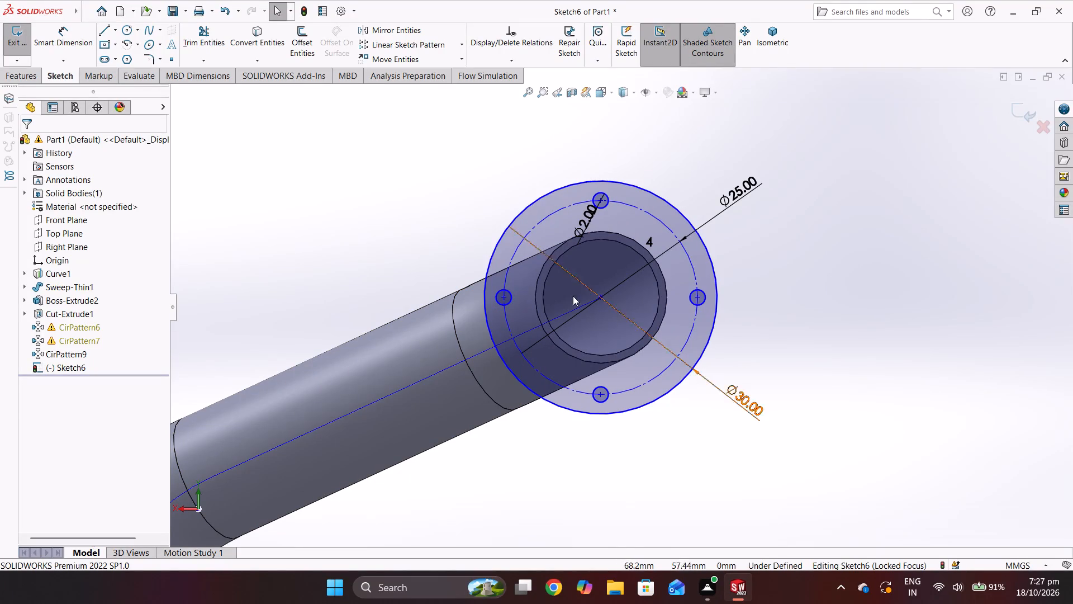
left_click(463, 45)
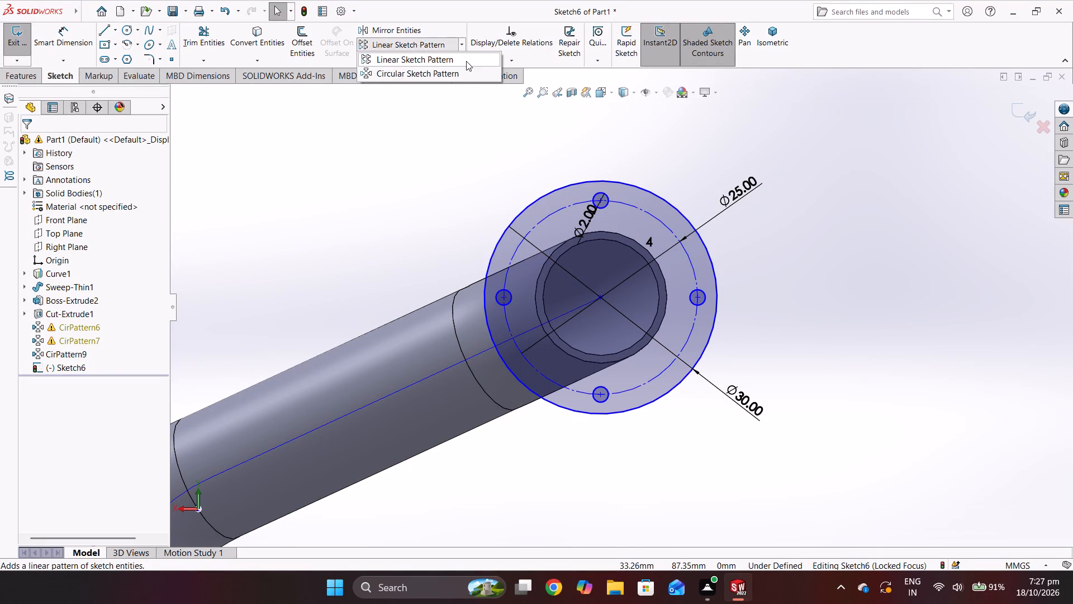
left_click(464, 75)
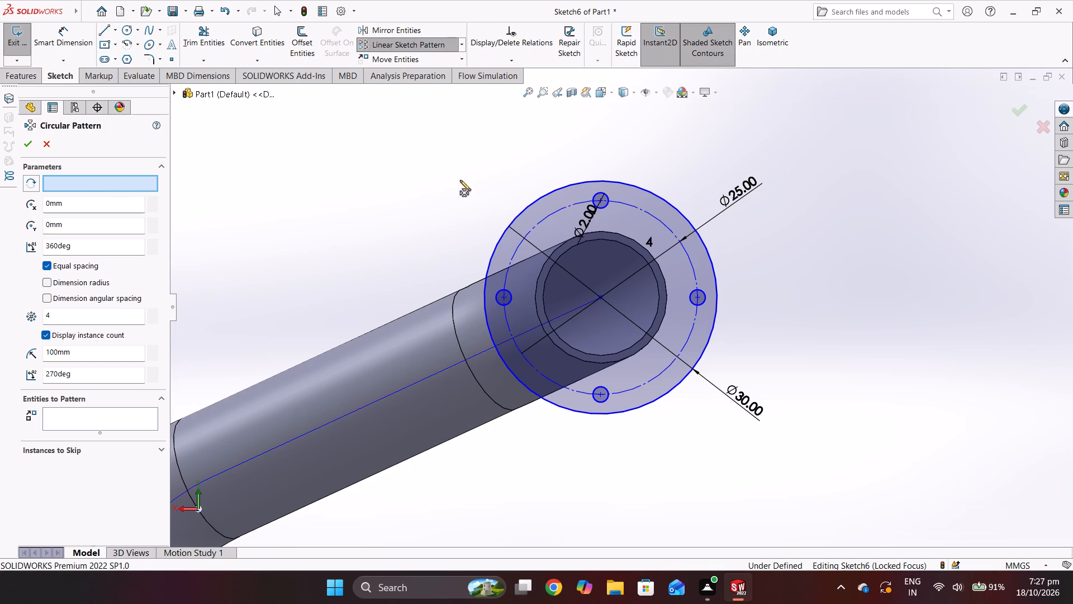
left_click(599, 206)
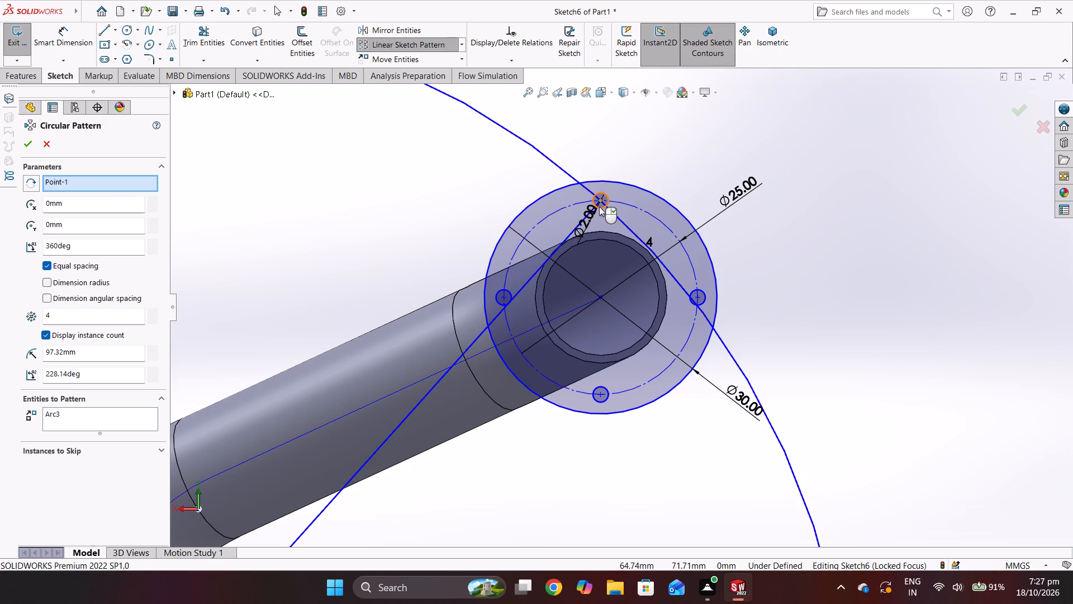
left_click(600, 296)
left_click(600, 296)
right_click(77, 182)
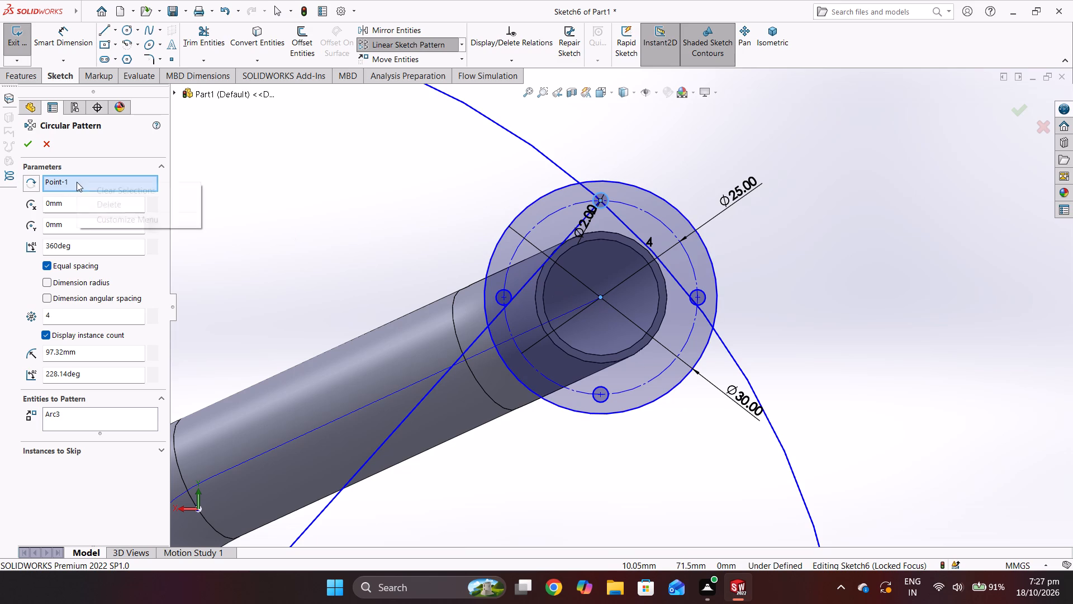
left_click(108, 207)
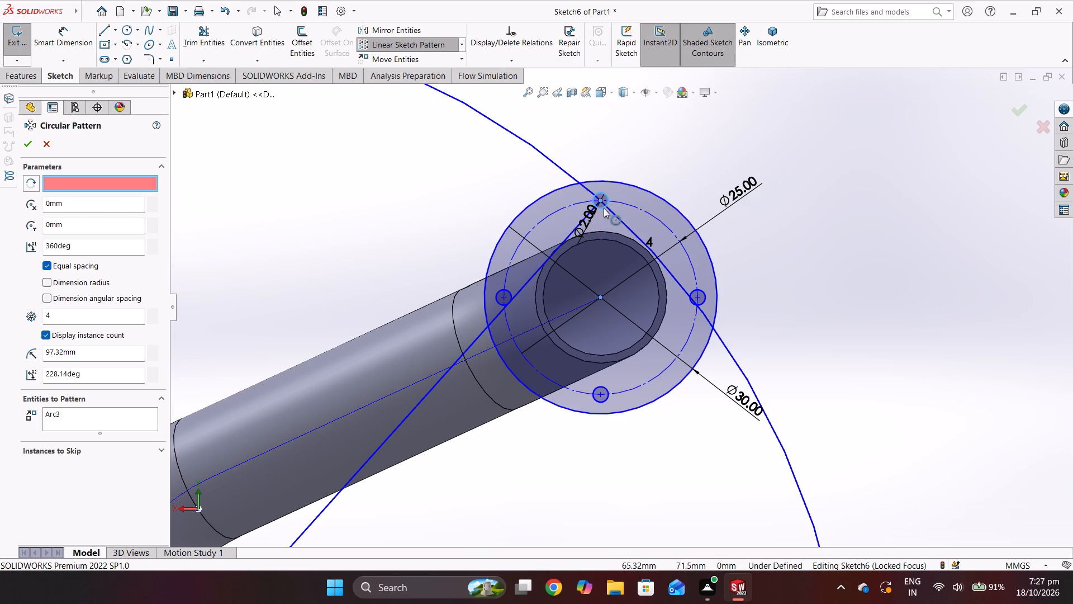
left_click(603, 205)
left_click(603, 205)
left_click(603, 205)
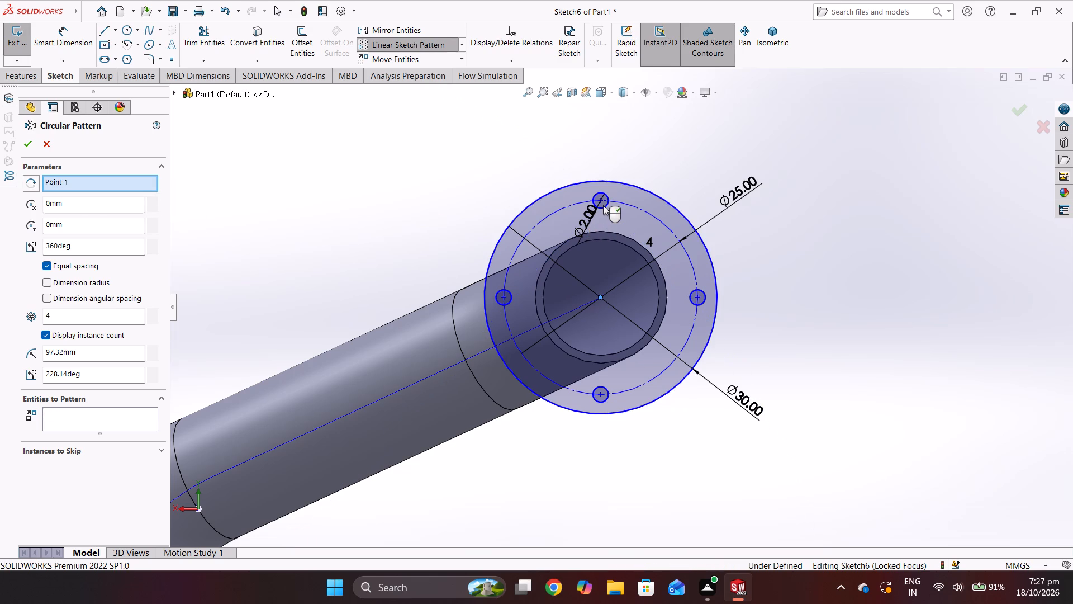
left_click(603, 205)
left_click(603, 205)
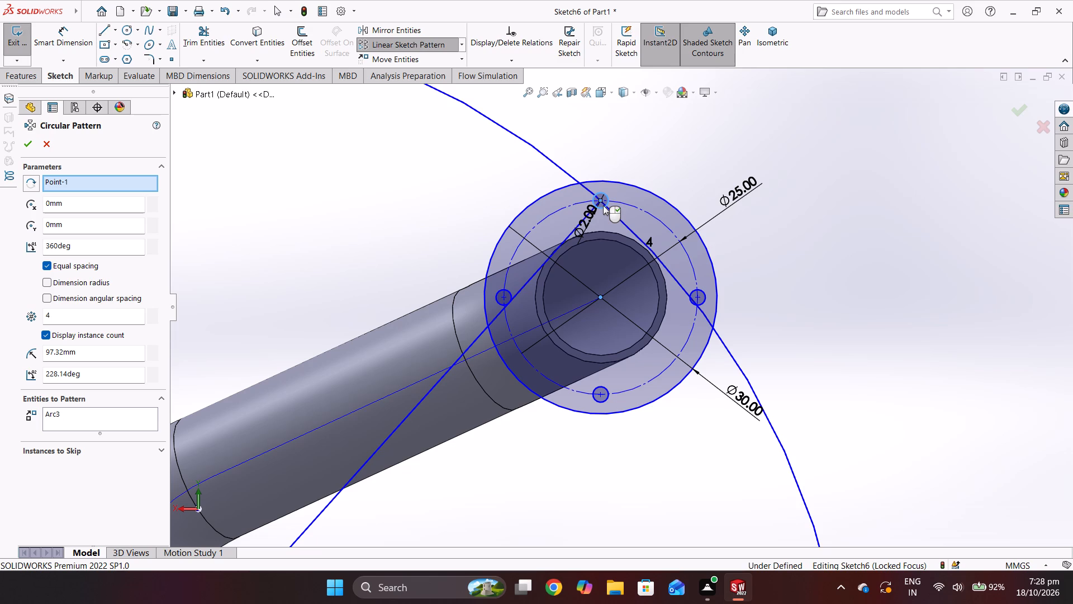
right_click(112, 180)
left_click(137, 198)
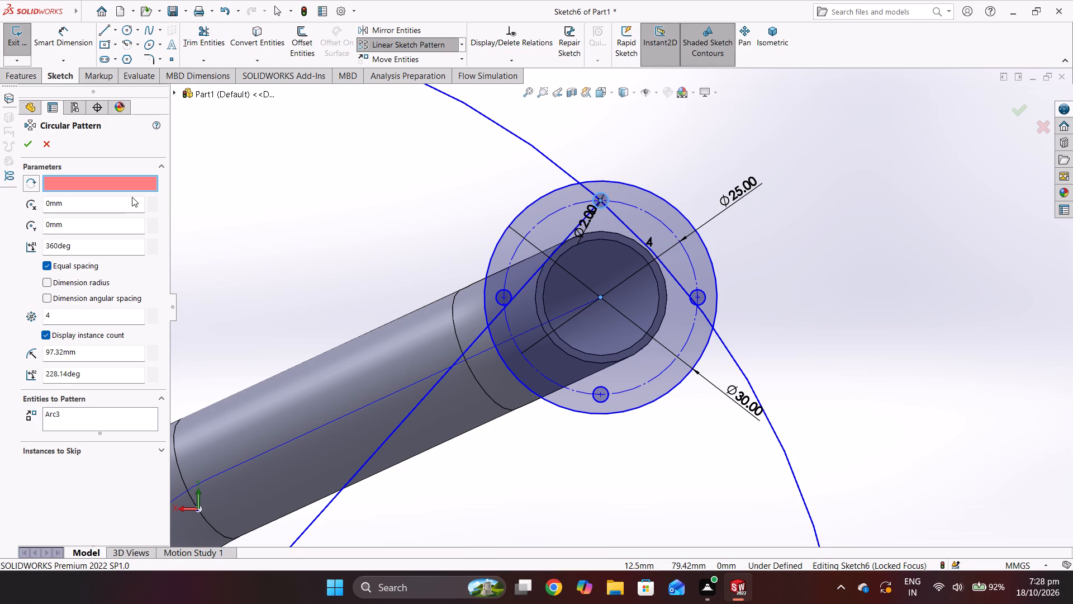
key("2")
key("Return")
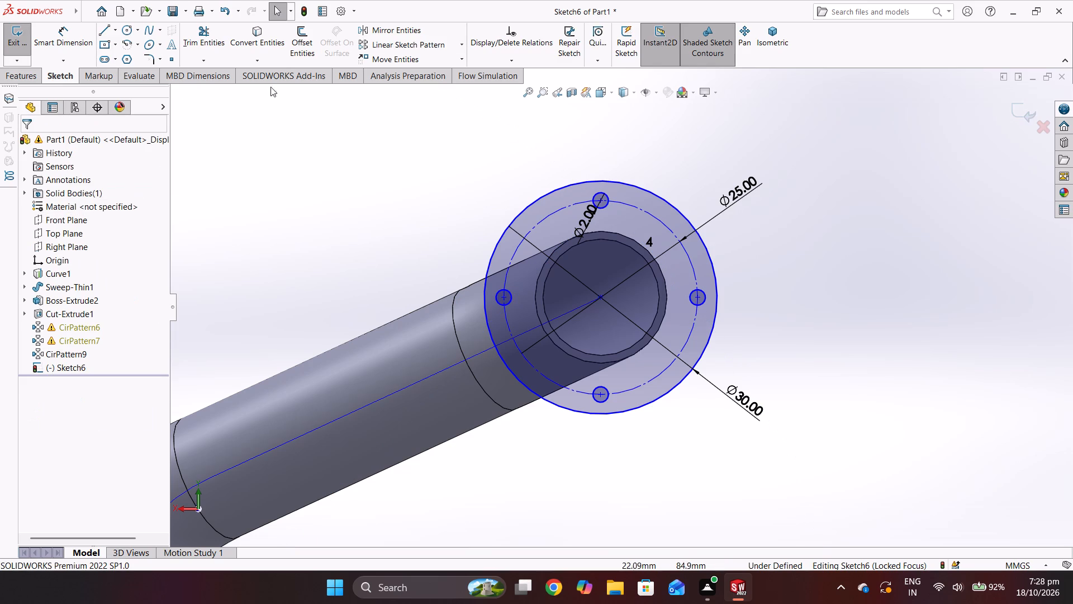
Set up a circular sketch pattern about the flange centre with centre X 65 mm, centre Y 60 mm and 12 instances.
left_click(463, 47)
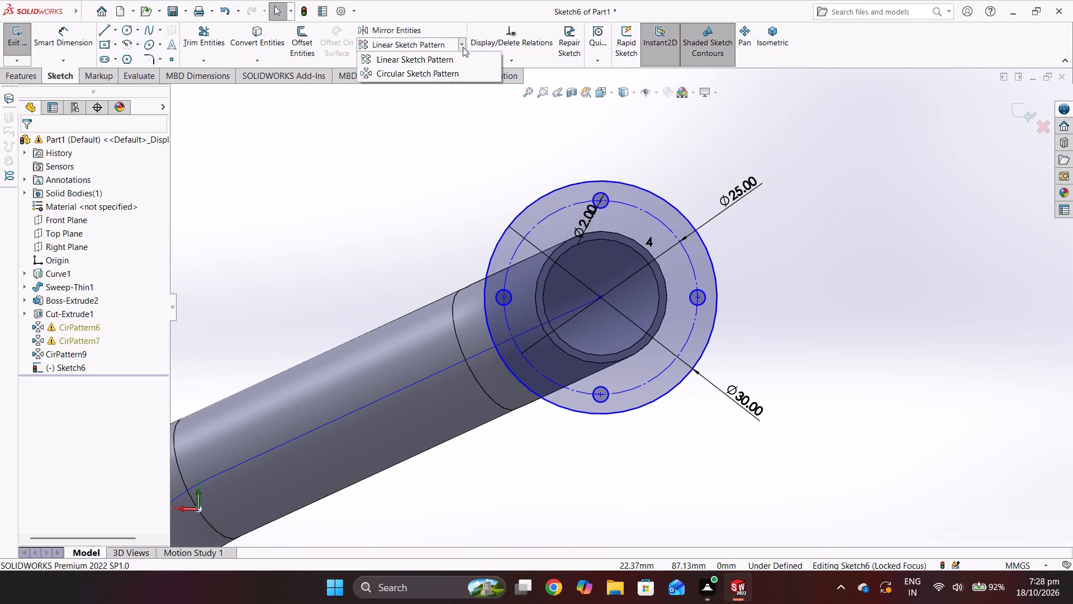
left_click(460, 73)
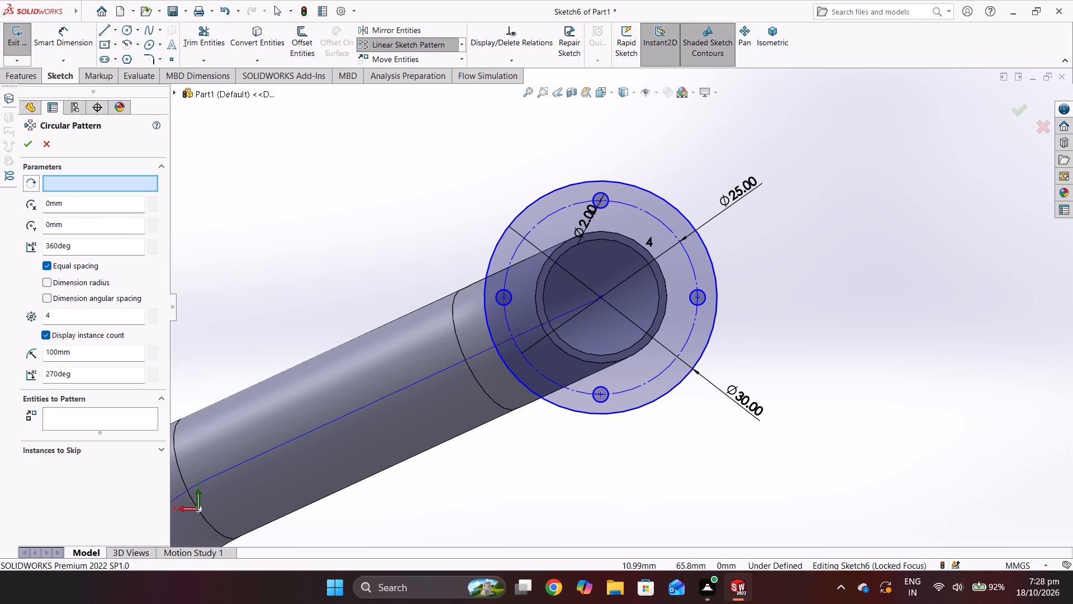
left_click(86, 180)
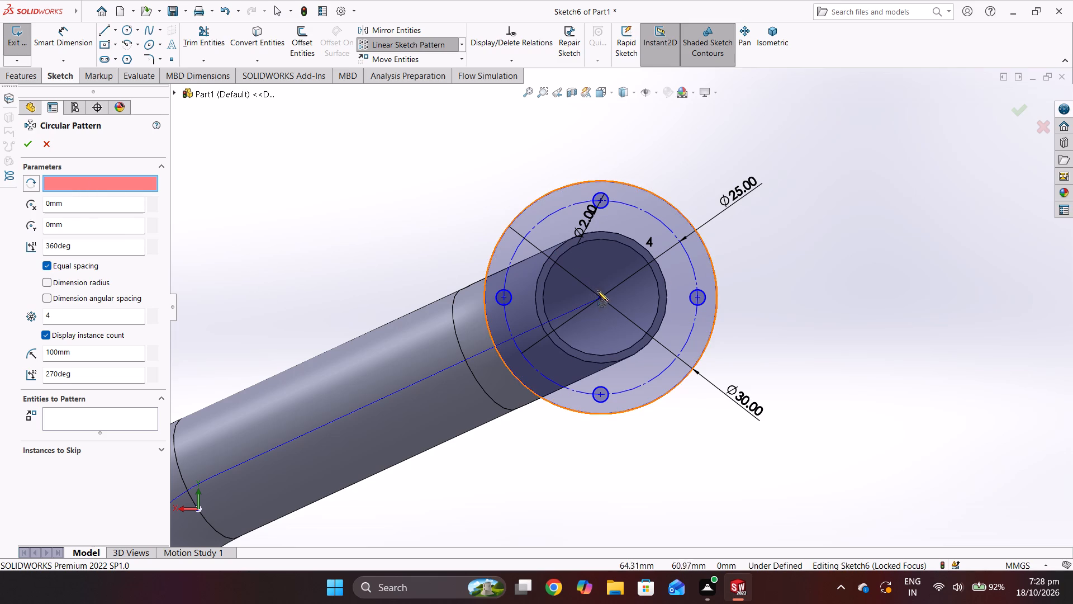
left_click(600, 298)
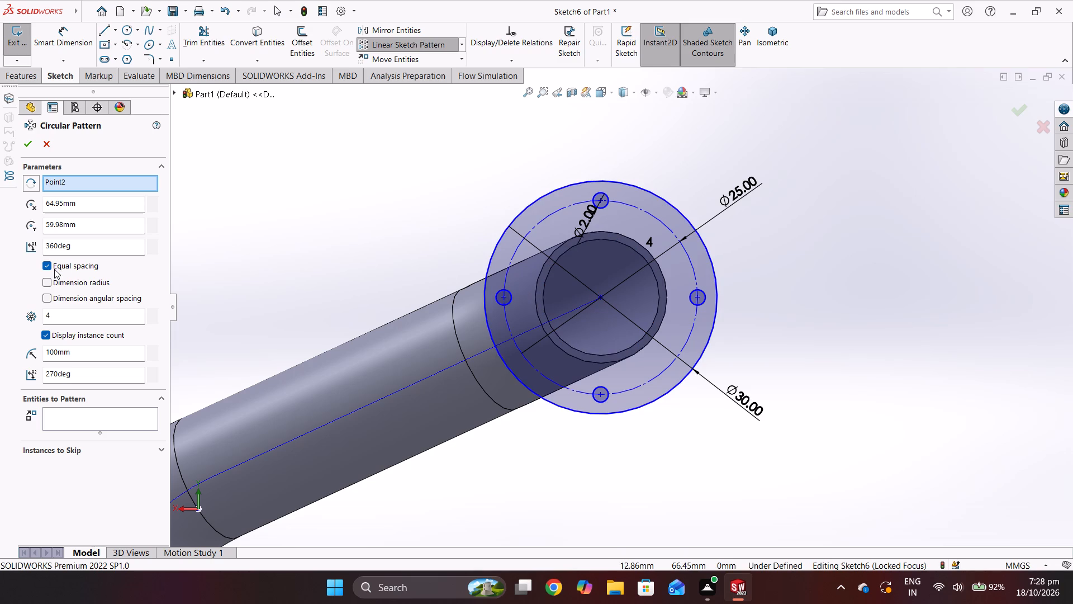
double_click(127, 227)
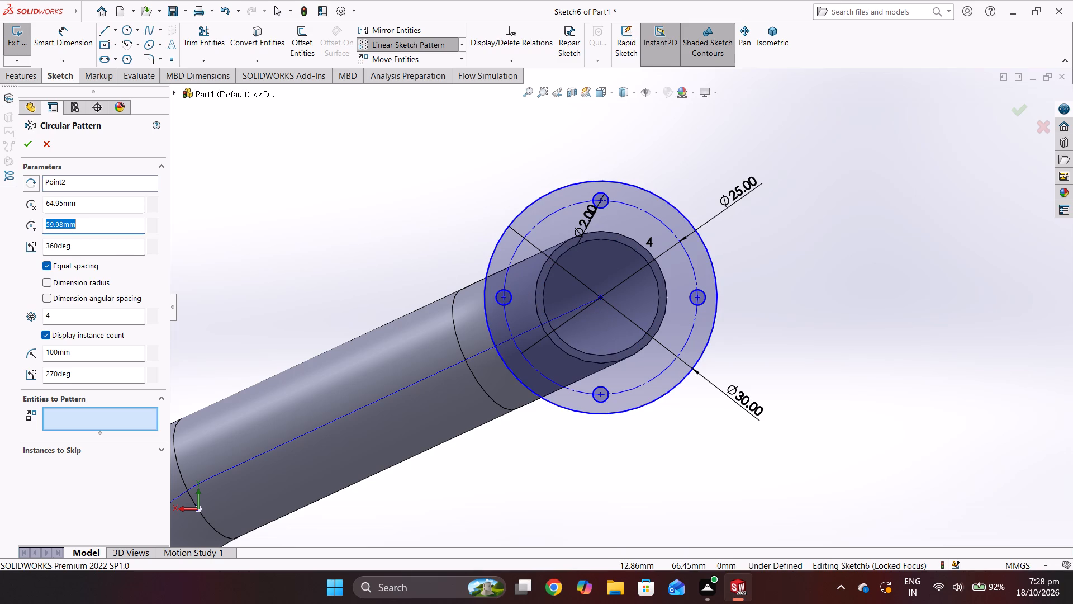
type("62")
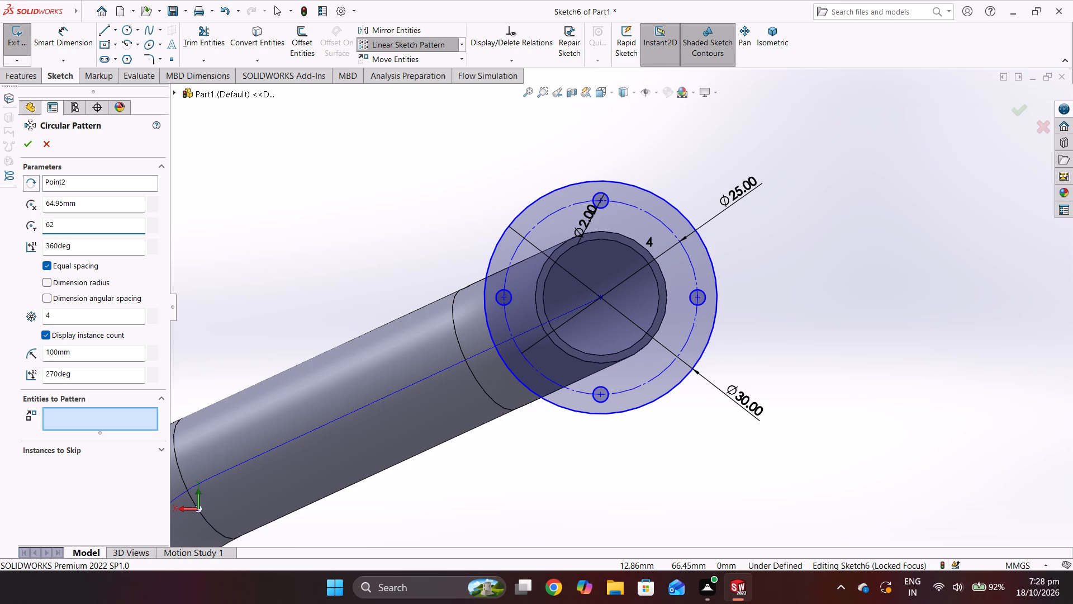
key("BackSpace")
key("0")
key("Return")
double_click(80, 205)
type("65")
key("Return")
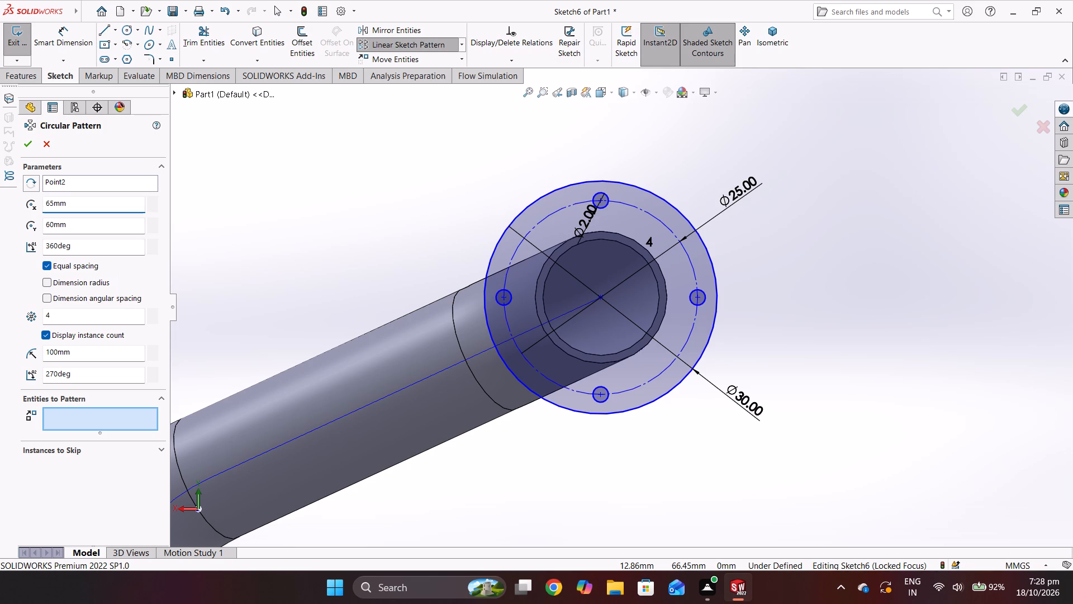
double_click(80, 314)
type("12")
key("Return")
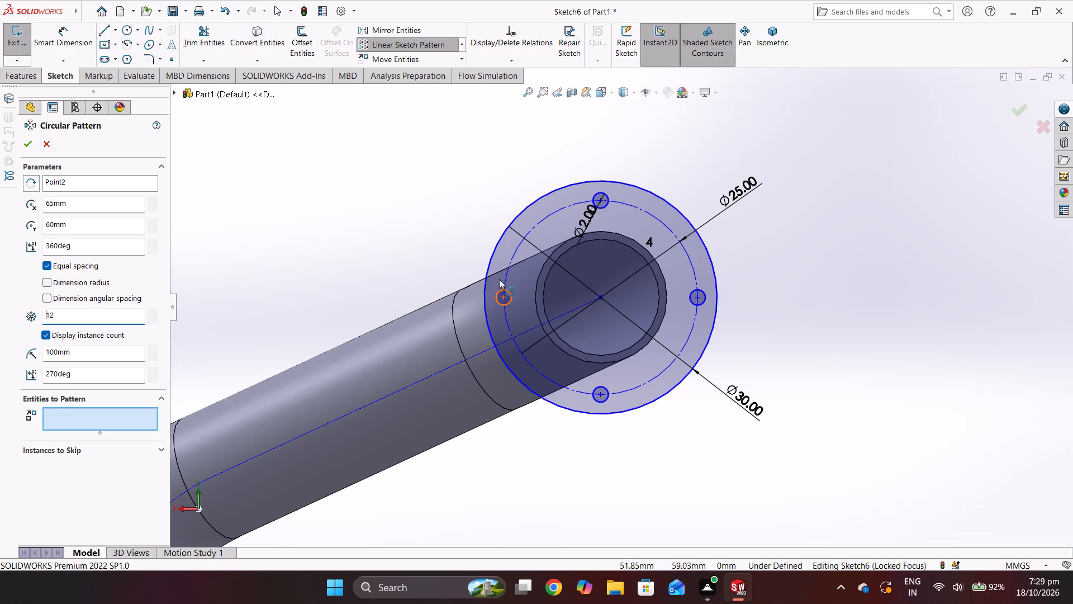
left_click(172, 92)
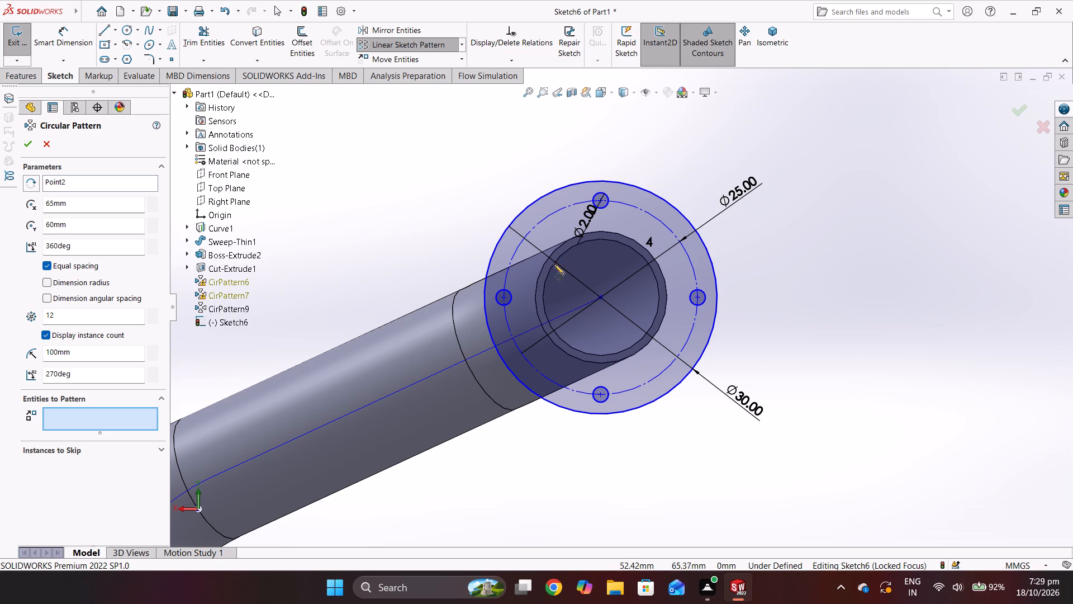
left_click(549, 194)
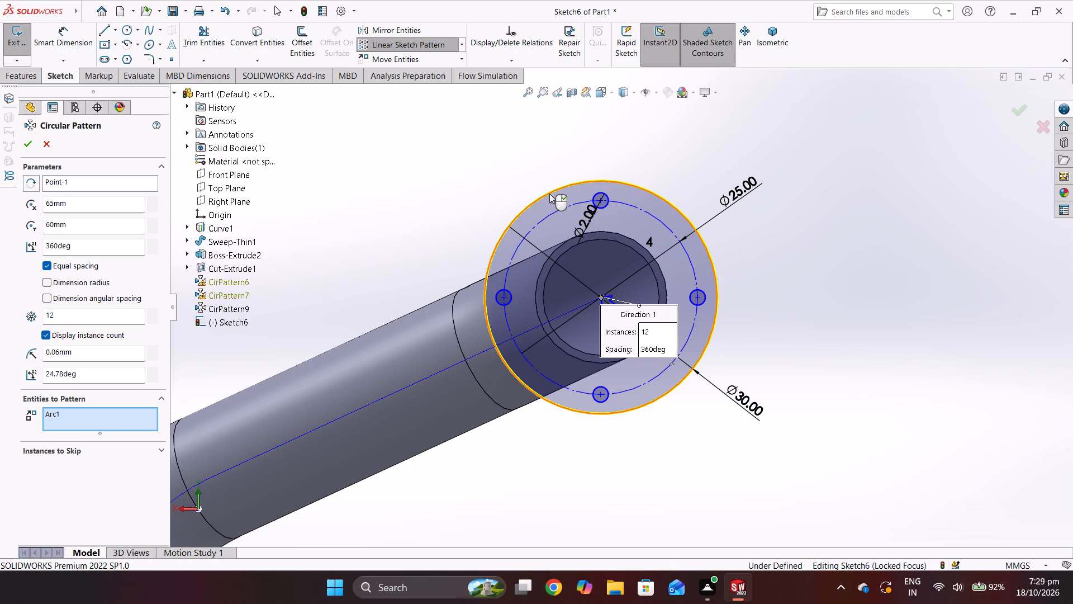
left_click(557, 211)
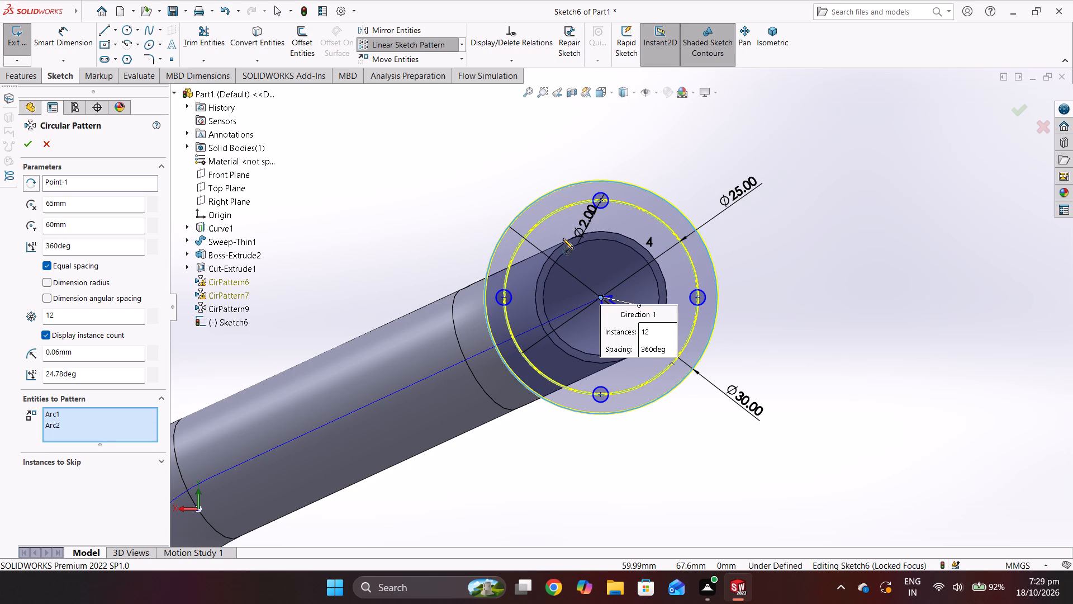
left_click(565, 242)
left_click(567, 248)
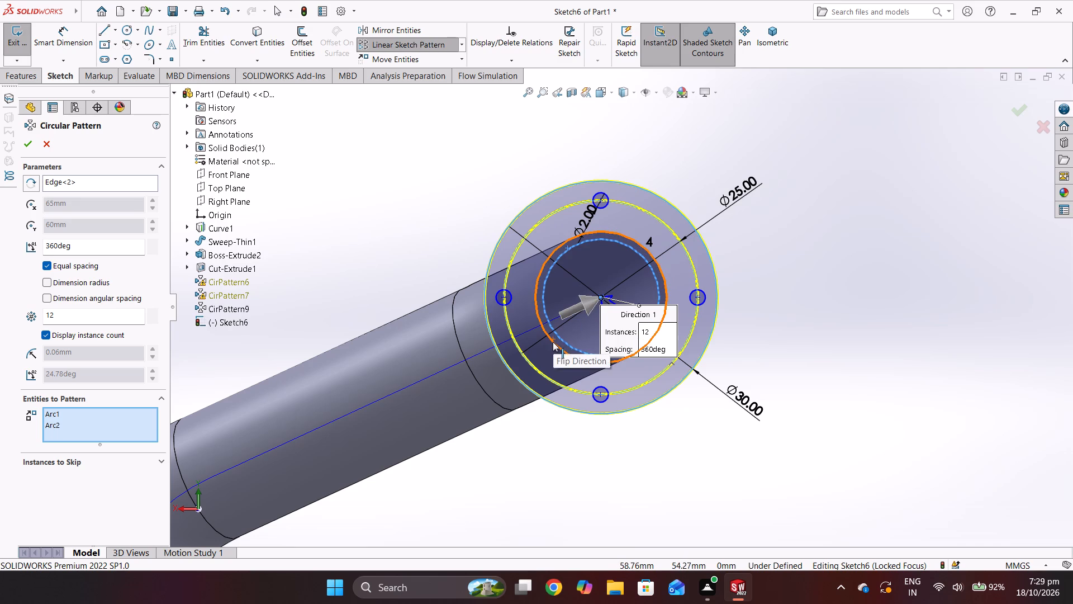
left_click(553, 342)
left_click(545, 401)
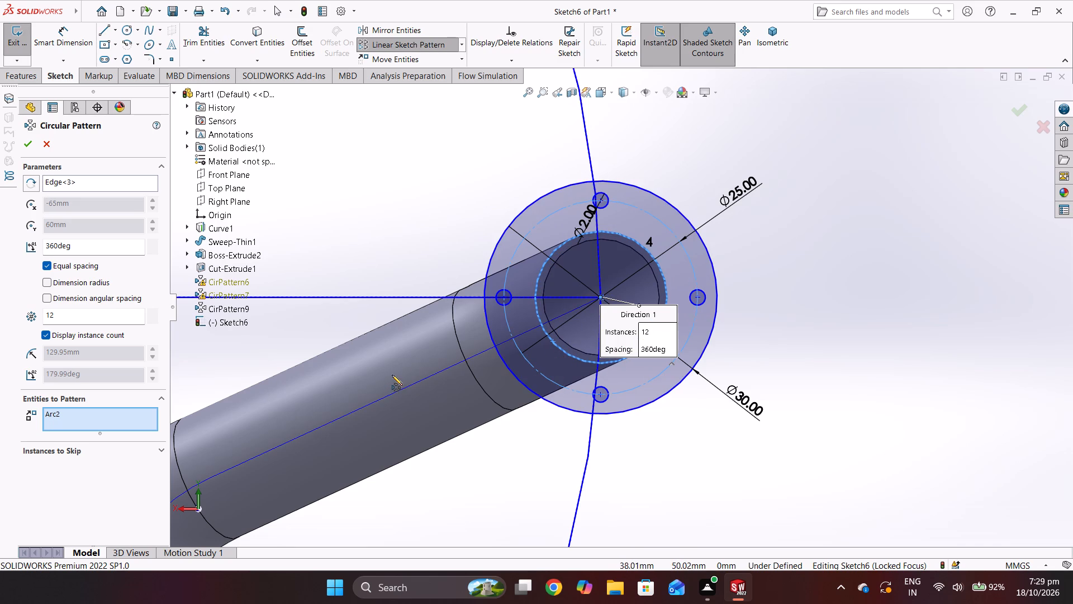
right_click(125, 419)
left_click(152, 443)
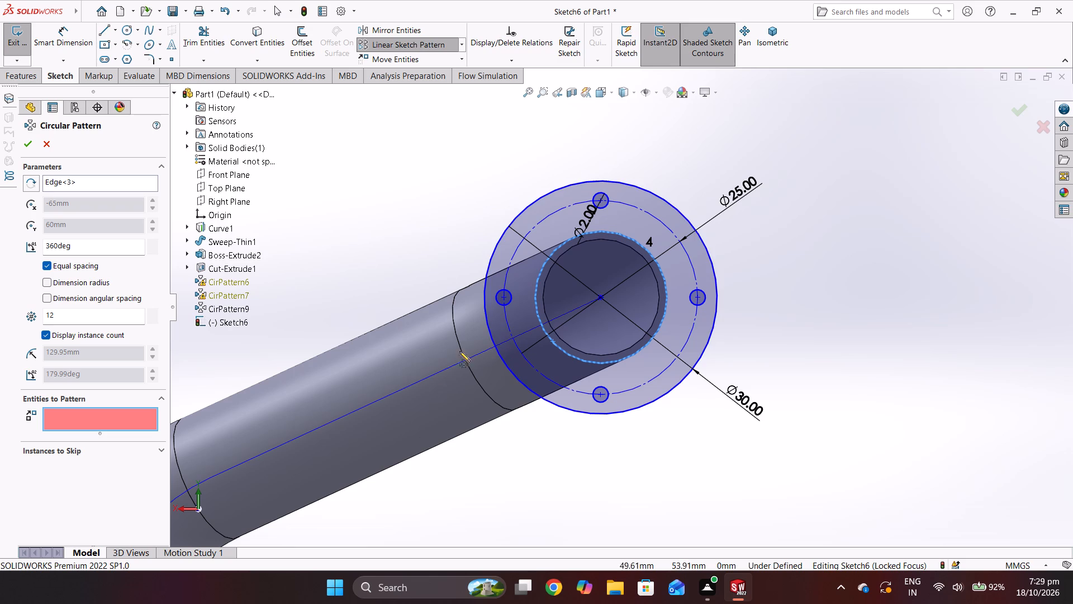
Select the 30 mm flange circle and the 25 mm construction circle as entities to pattern, keep the instance count displayed, and apply the pattern.
left_click(601, 300)
left_click(601, 300)
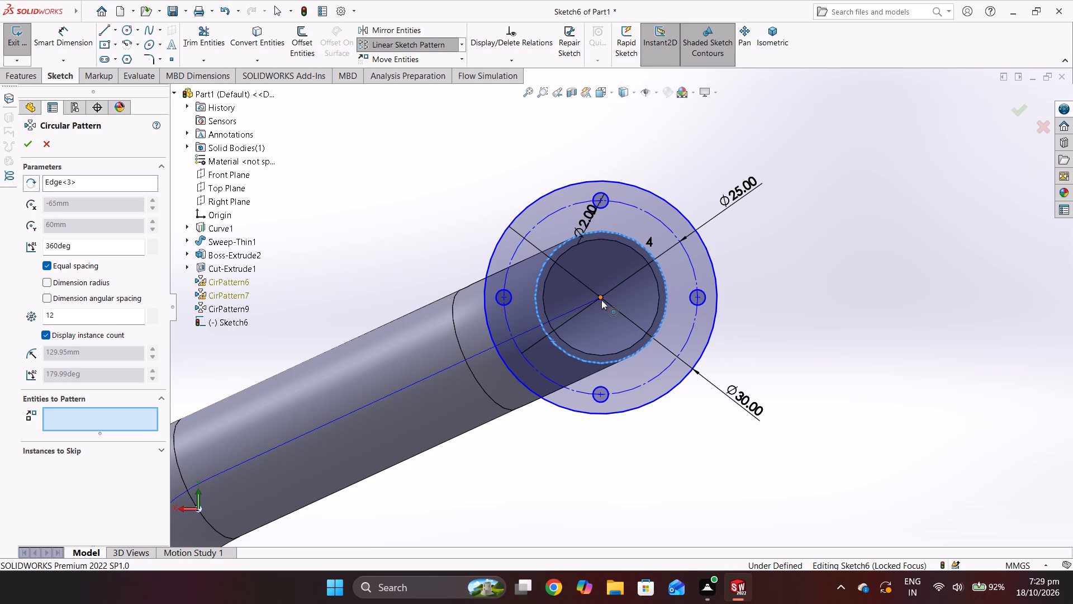
left_click(44, 334)
left_click(44, 334)
left_click(44, 334)
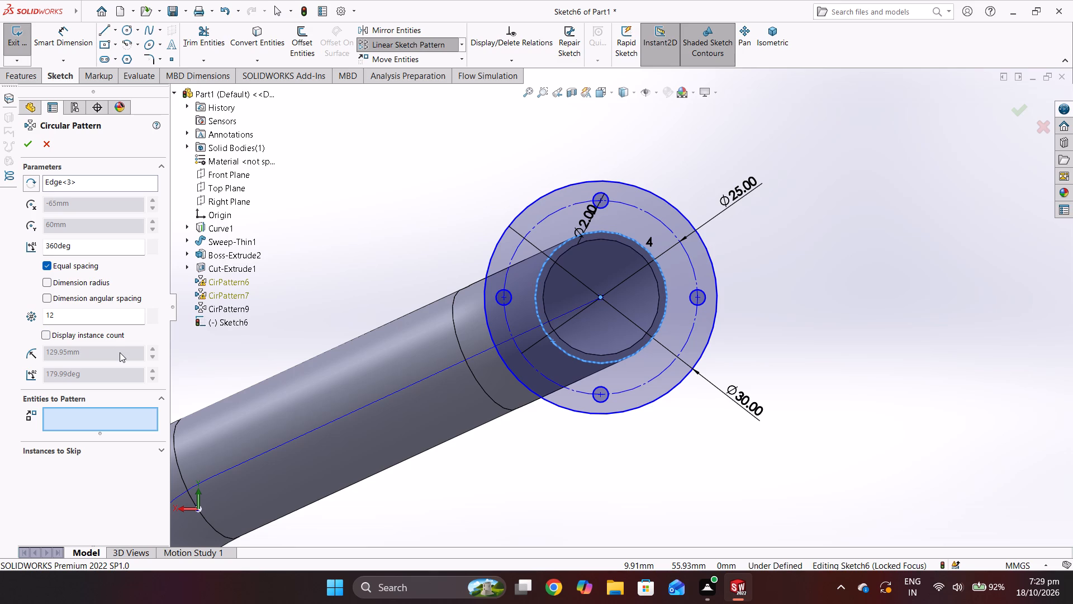
left_click(120, 423)
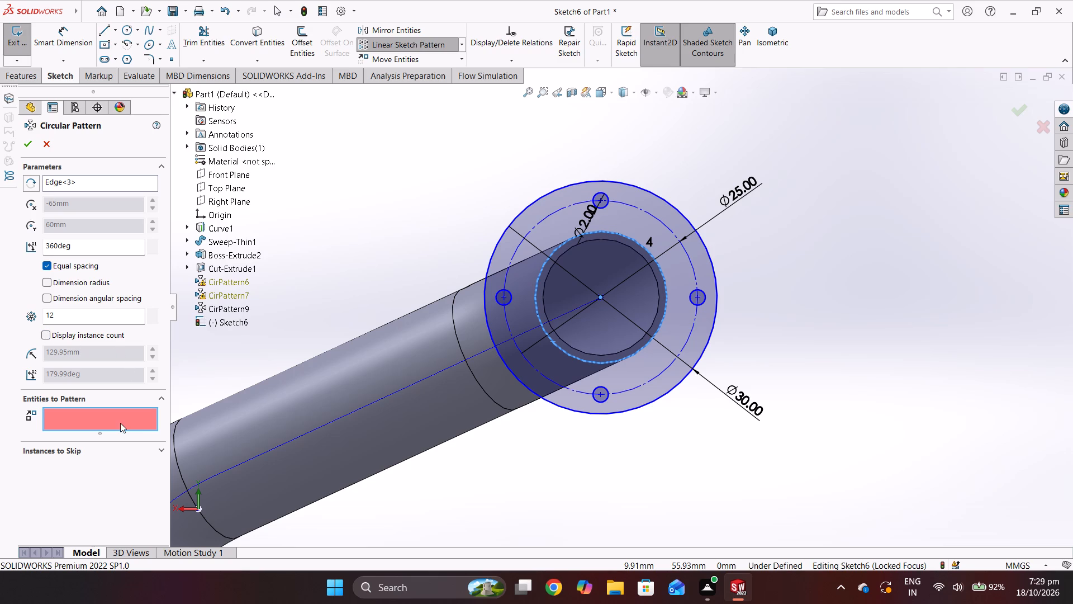
left_click(140, 413)
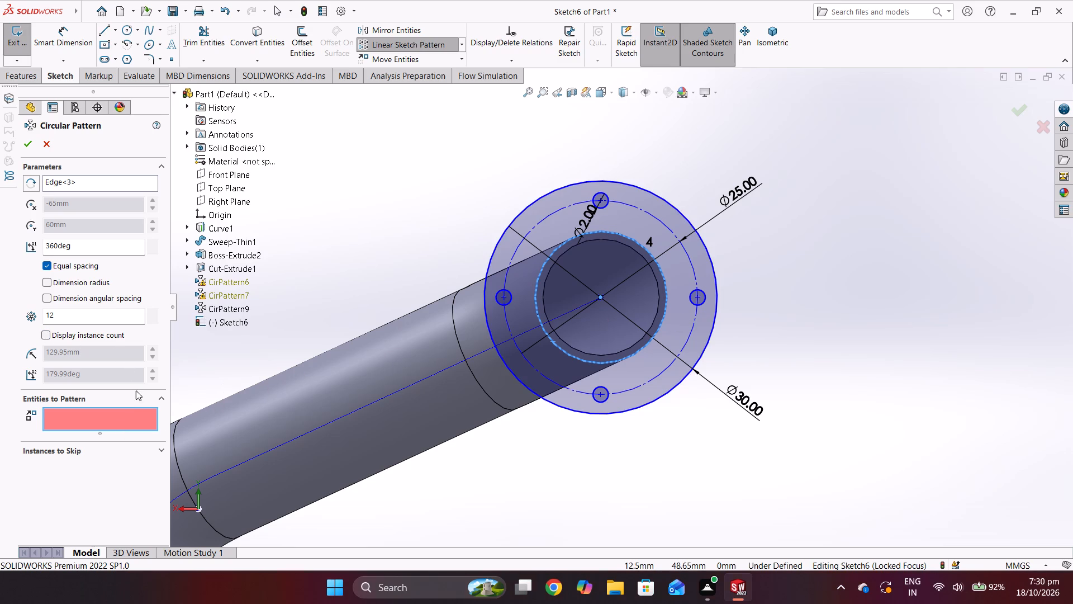
double_click(132, 406)
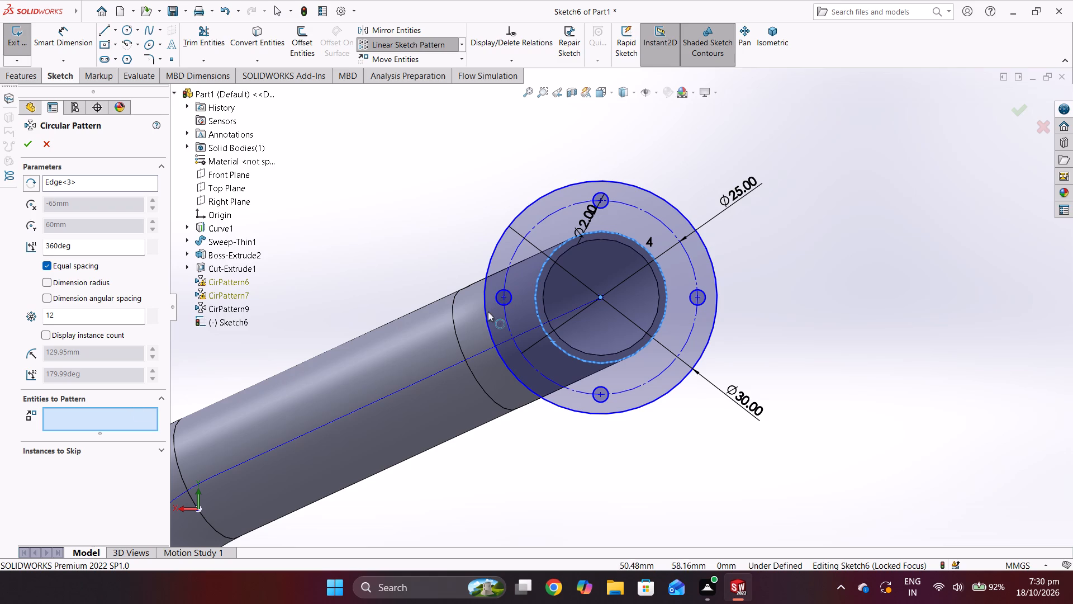
left_click(488, 312)
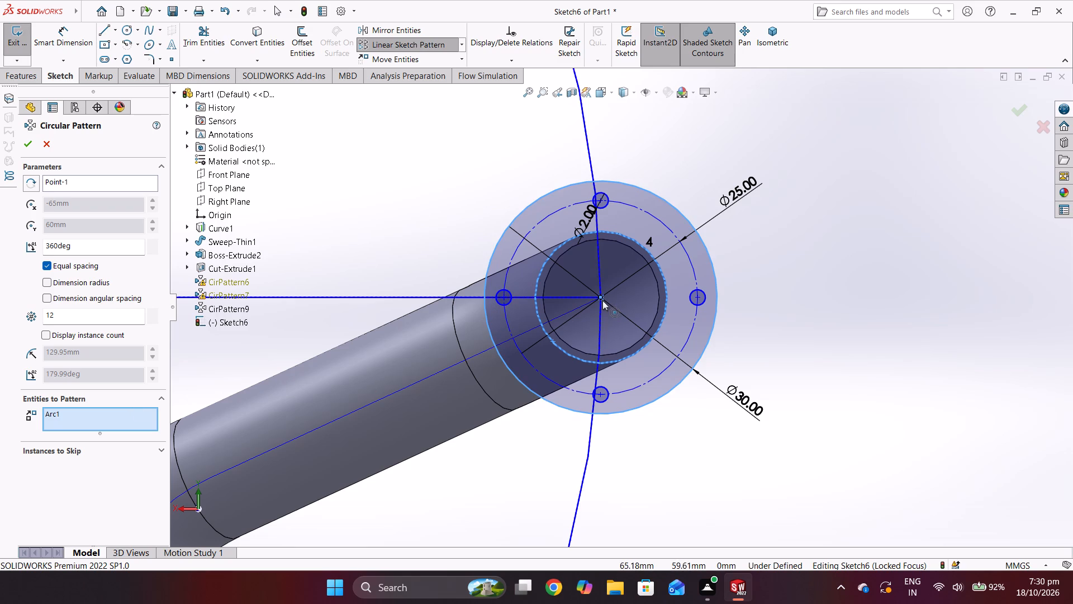
left_click(601, 298)
left_click(65, 333)
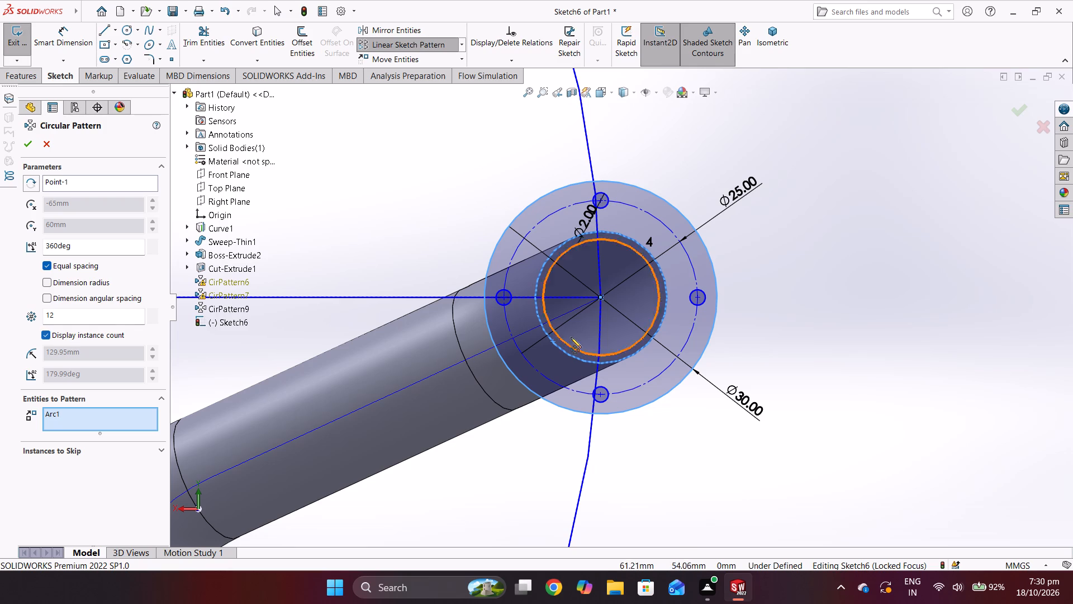
left_click(550, 380)
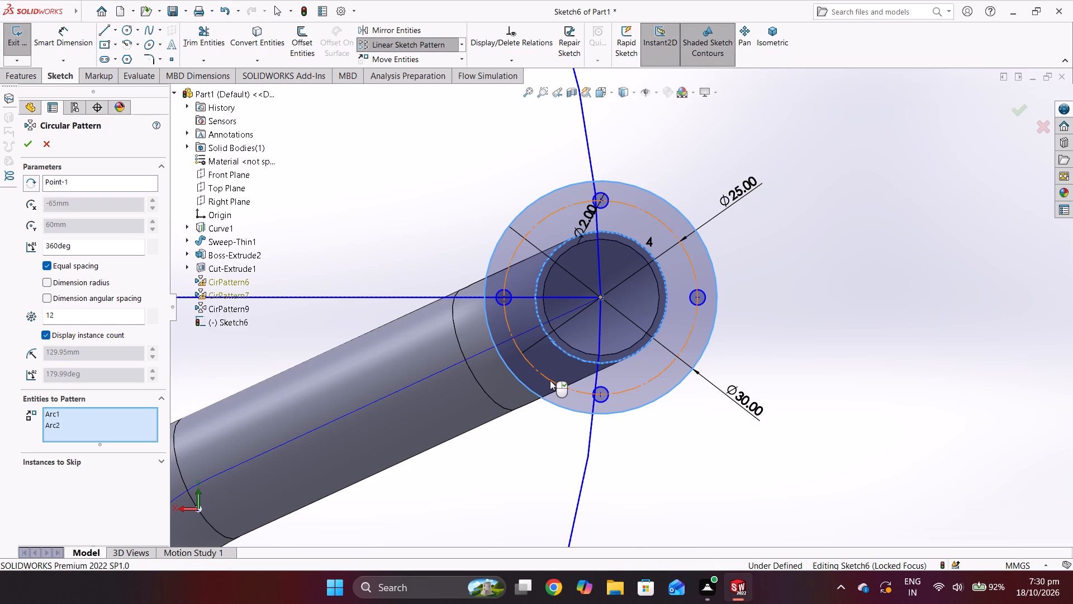
left_click(30, 145)
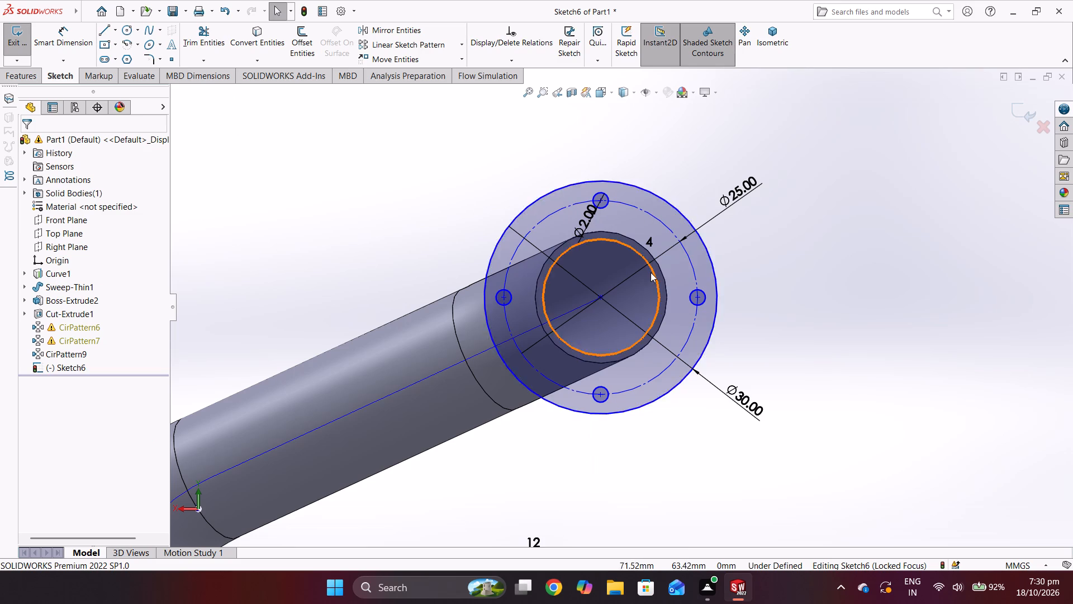
Set the instance count of the 2 mm hole pattern on the flange sketch to 12.
left_click(652, 242)
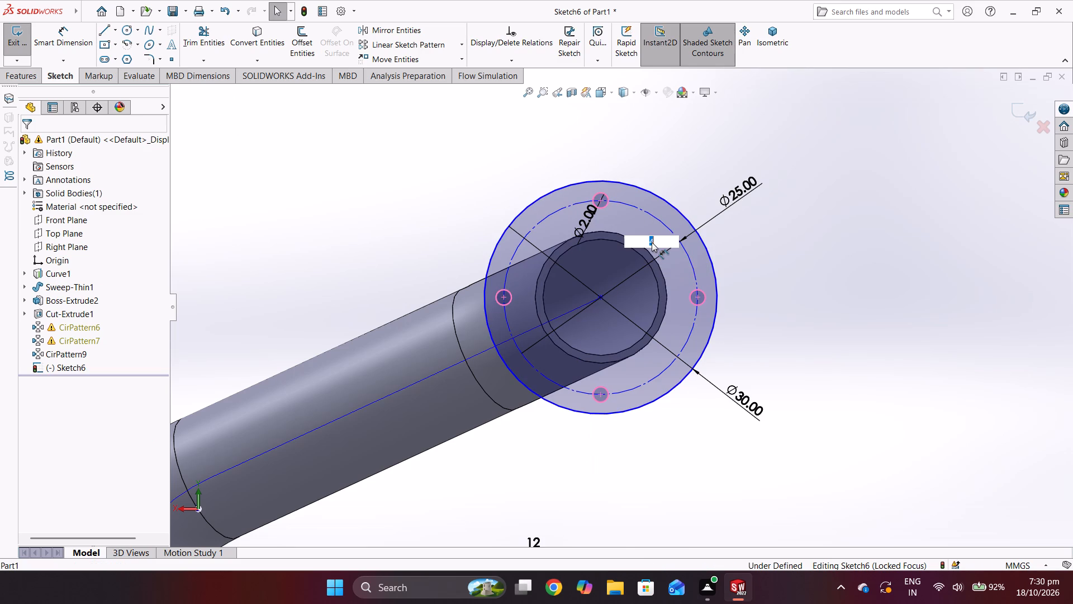
type("12")
key("Return")
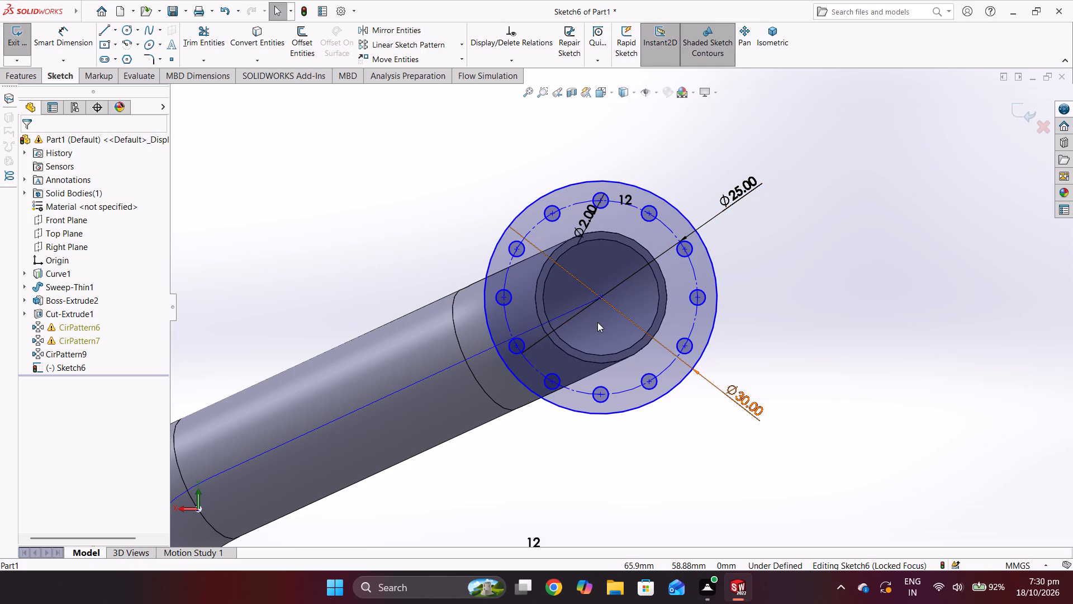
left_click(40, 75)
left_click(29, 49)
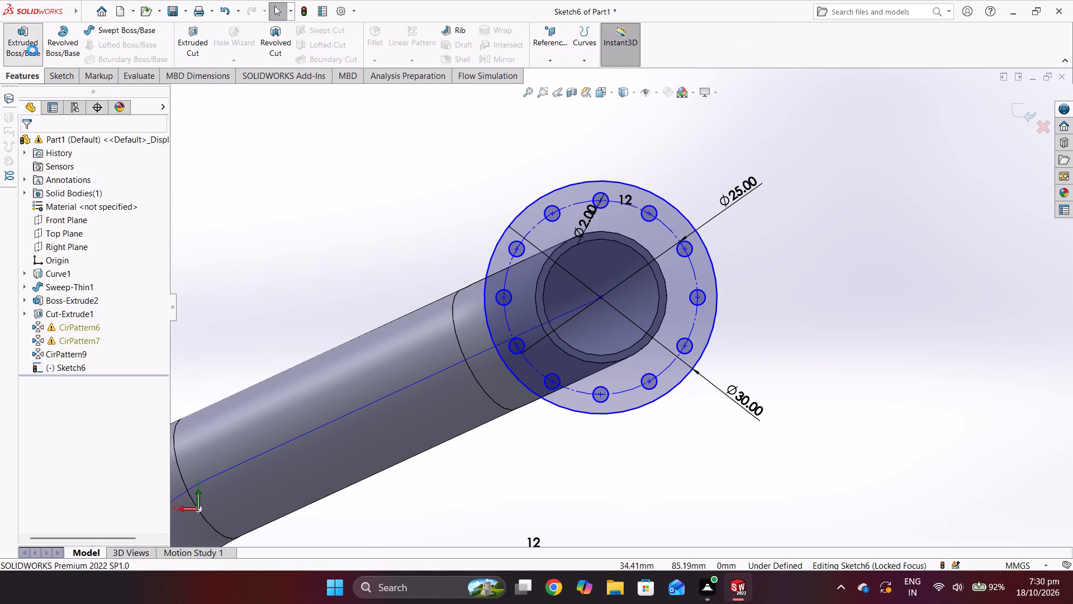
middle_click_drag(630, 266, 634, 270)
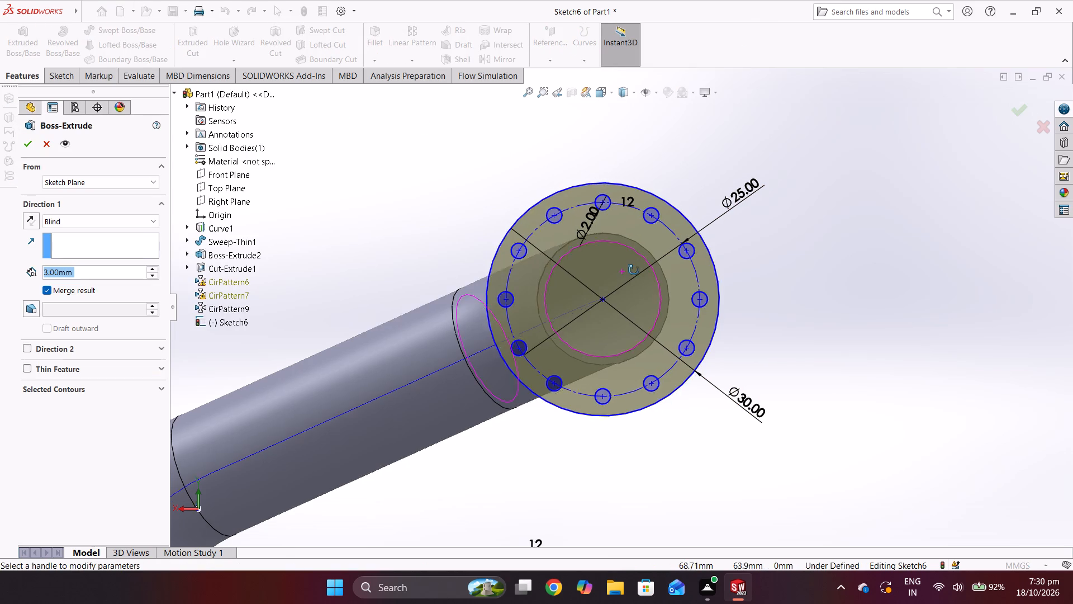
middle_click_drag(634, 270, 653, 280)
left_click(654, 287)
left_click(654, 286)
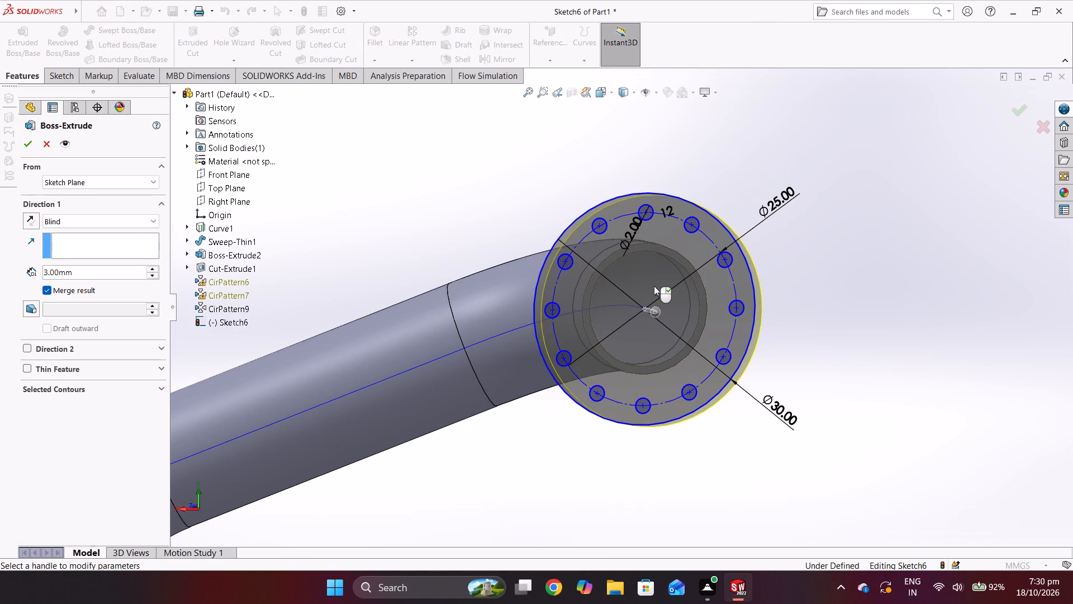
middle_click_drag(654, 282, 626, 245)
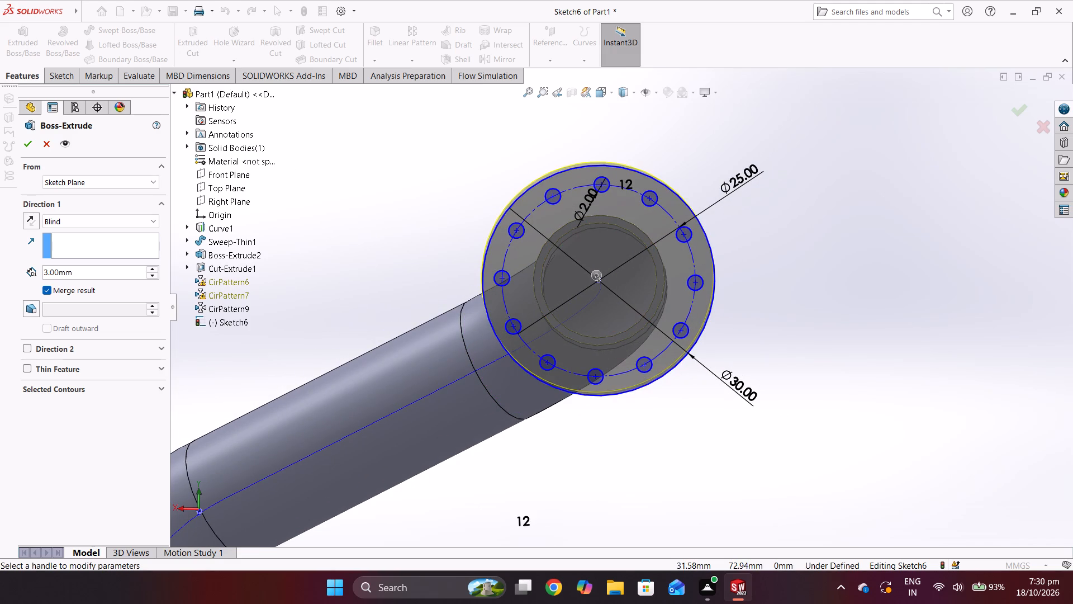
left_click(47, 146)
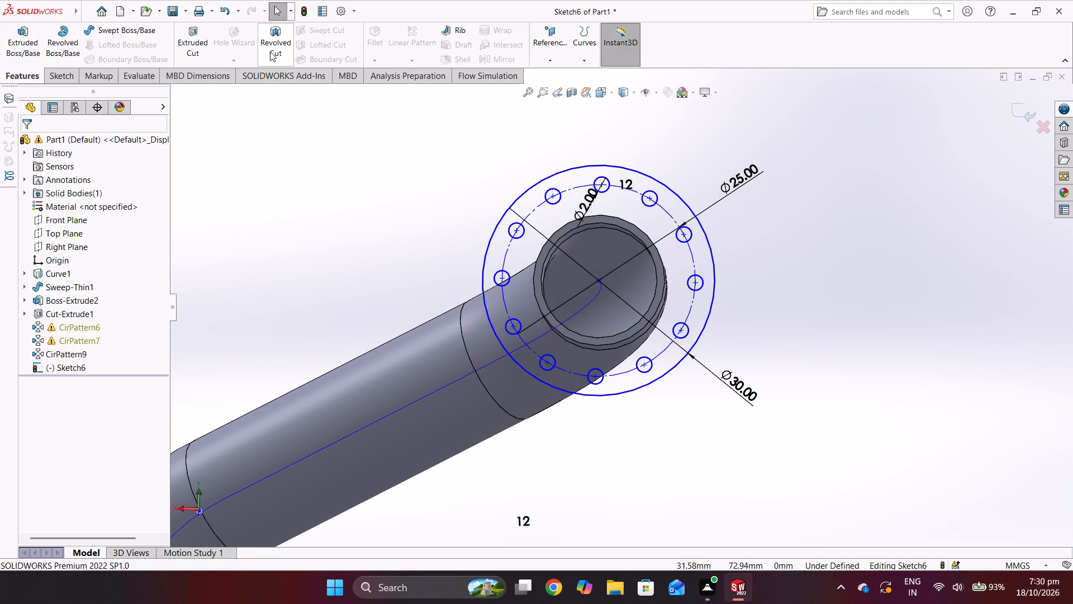
Convert the inner and outer circular edges of the pipe end into entities of the flange sketch.
left_click(73, 79)
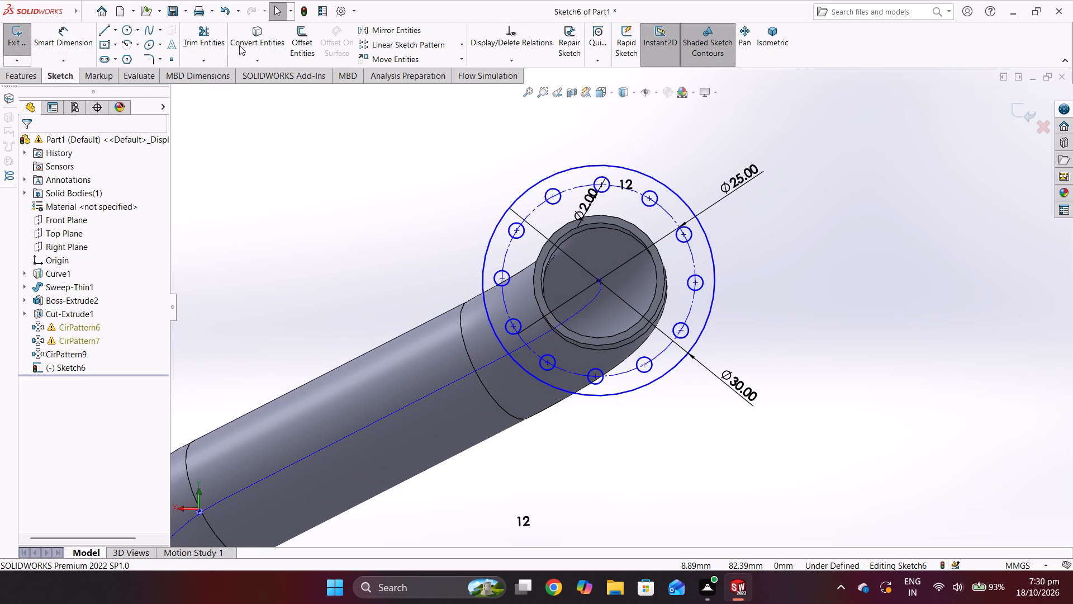
left_click(248, 40)
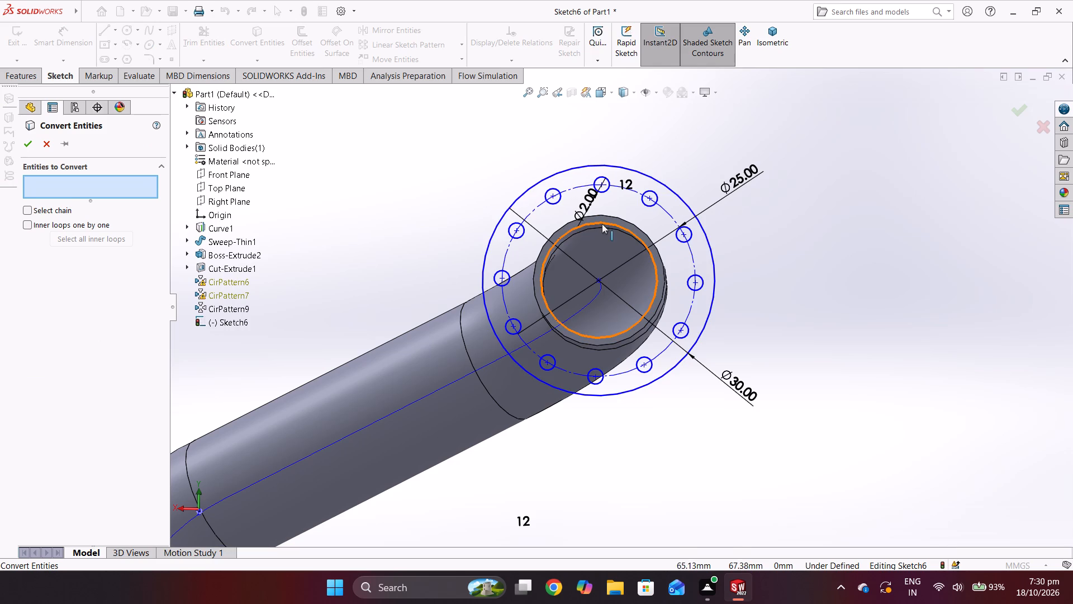
left_click(602, 224)
left_click(603, 214)
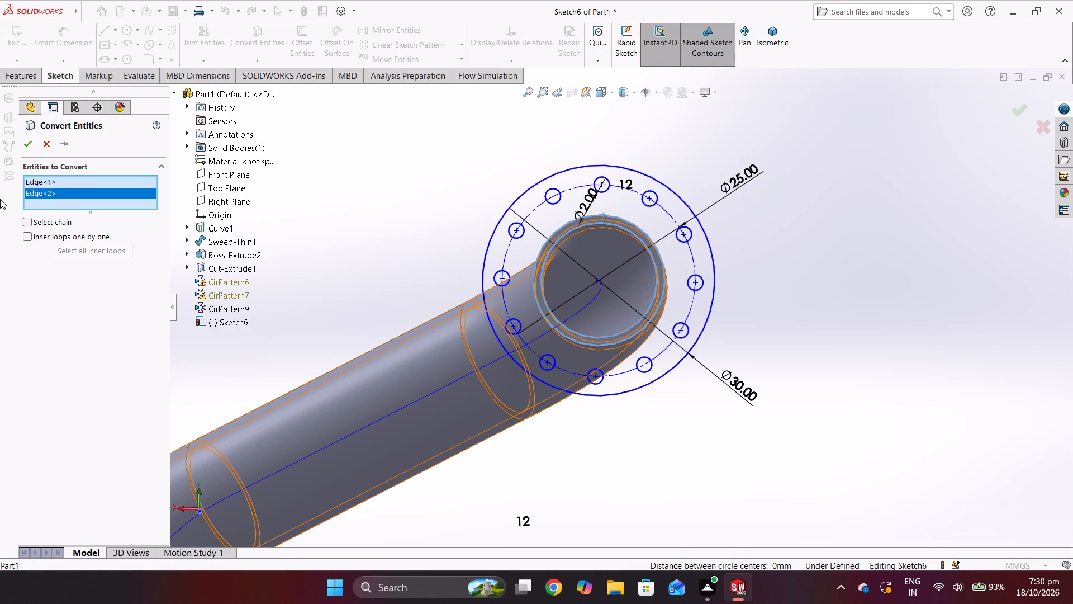
left_click(30, 148)
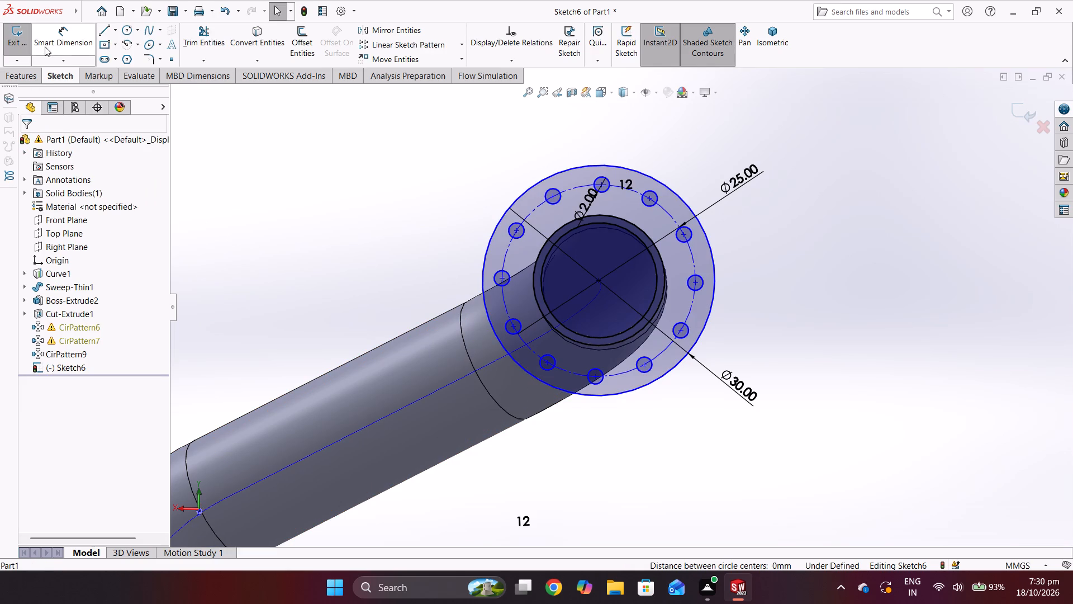
Extrude the flange ring region with its holes 3 mm blind, reversed back over the pipe and merged with the body.
left_click(8, 74)
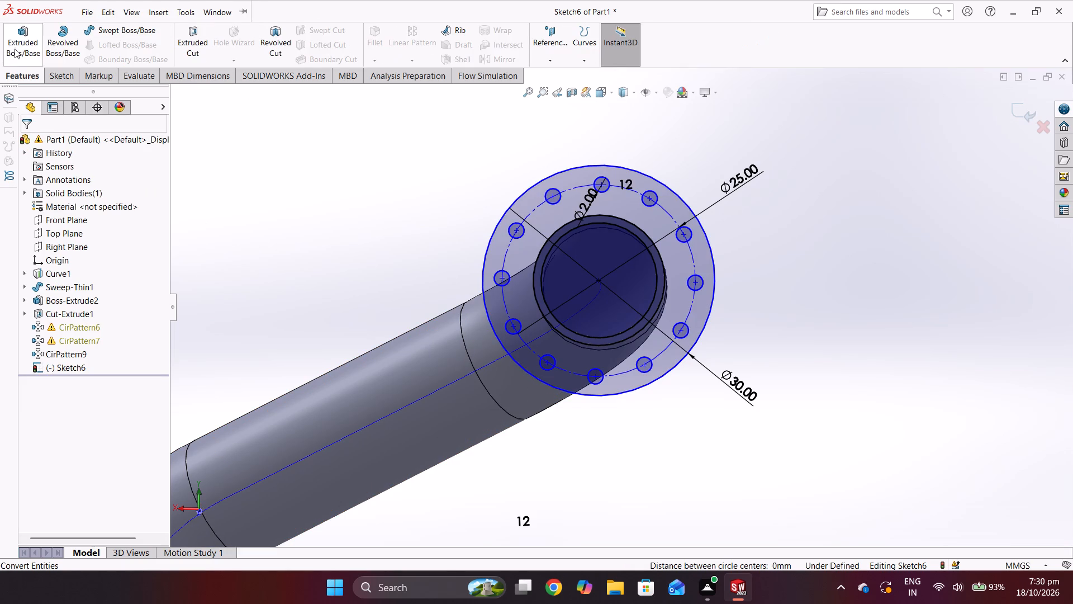
left_click(16, 45)
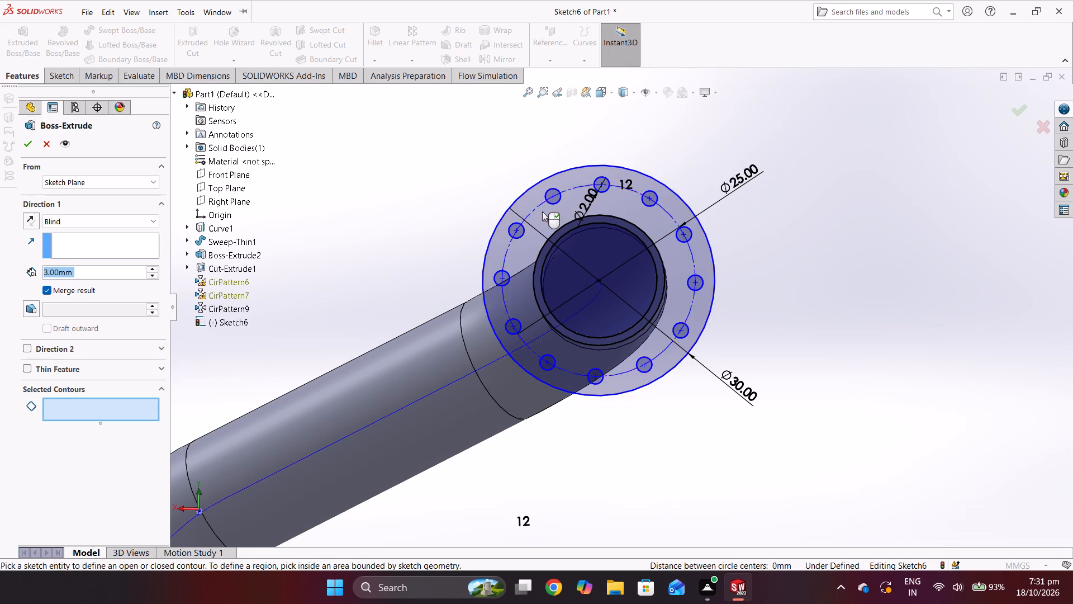
left_click(542, 213)
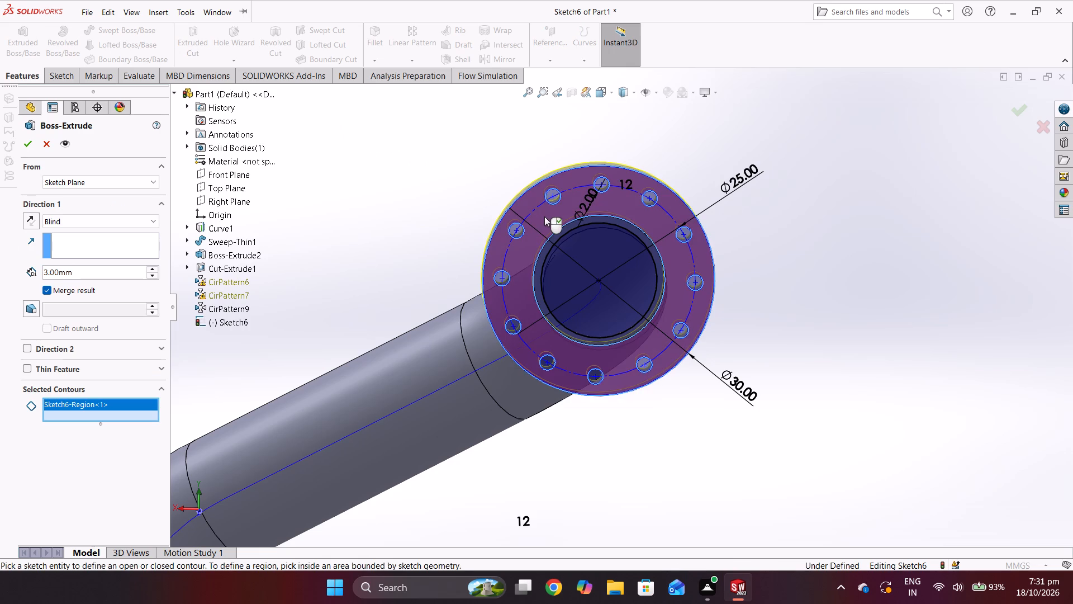
middle_click_drag(375, 234, 468, 279)
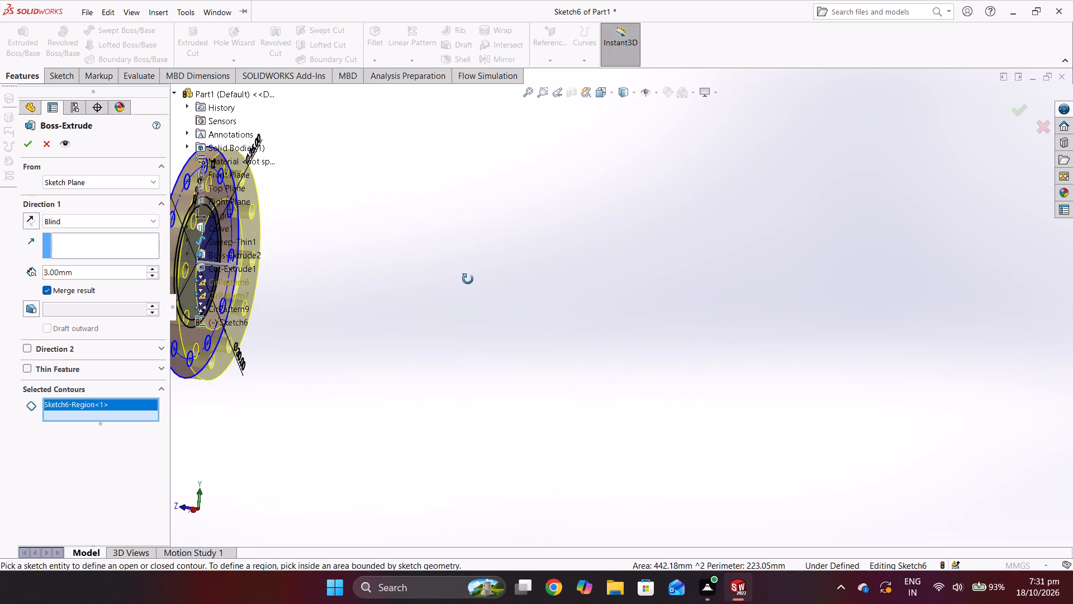
middle_click_drag(468, 279, 461, 279)
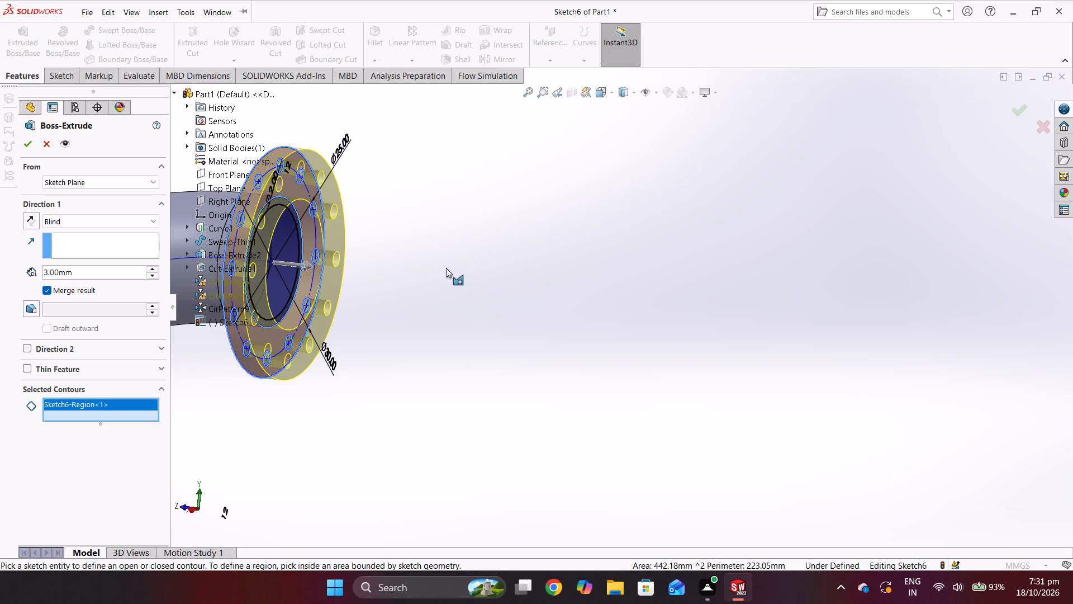
middle_click(408, 271)
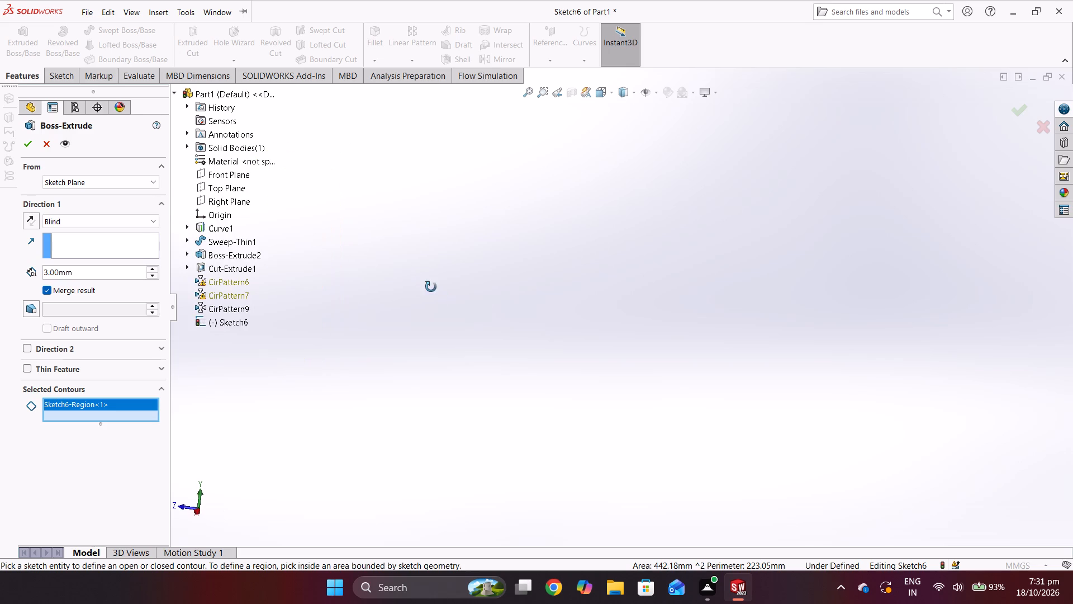
scroll(356, 263, "down", 3)
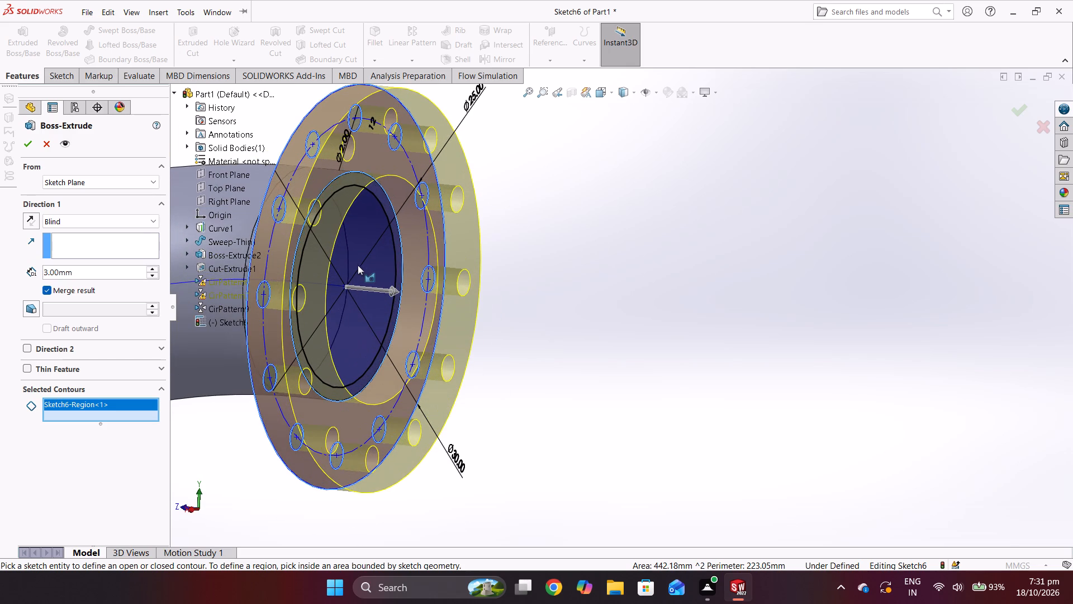
middle_click_drag(365, 268, 372, 271)
scroll(373, 271, "down", 2)
scroll(373, 271, "up", 6)
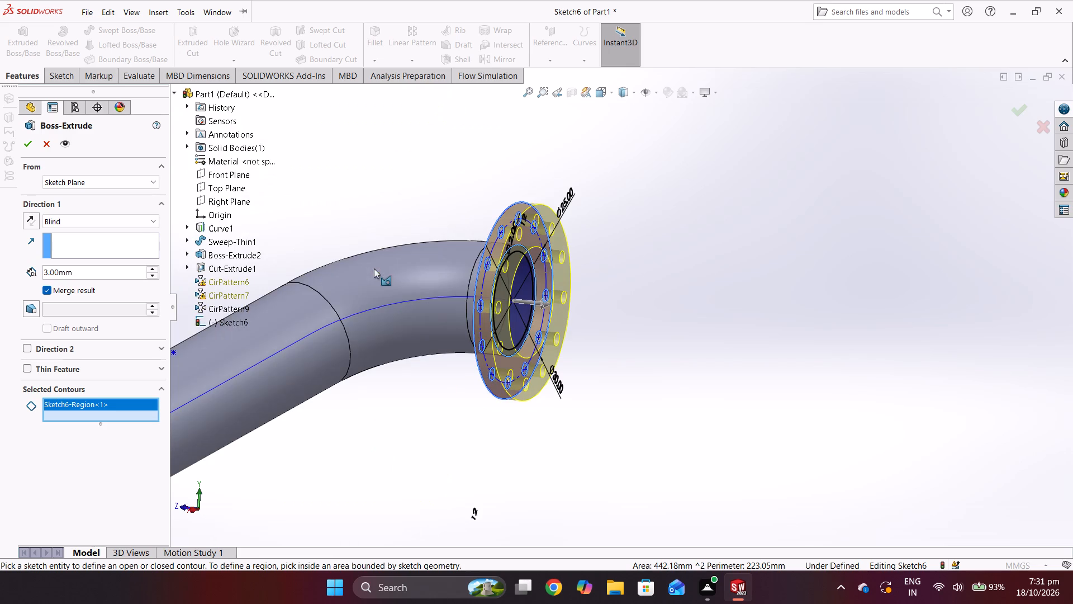
middle_click_drag(405, 289, 412, 300)
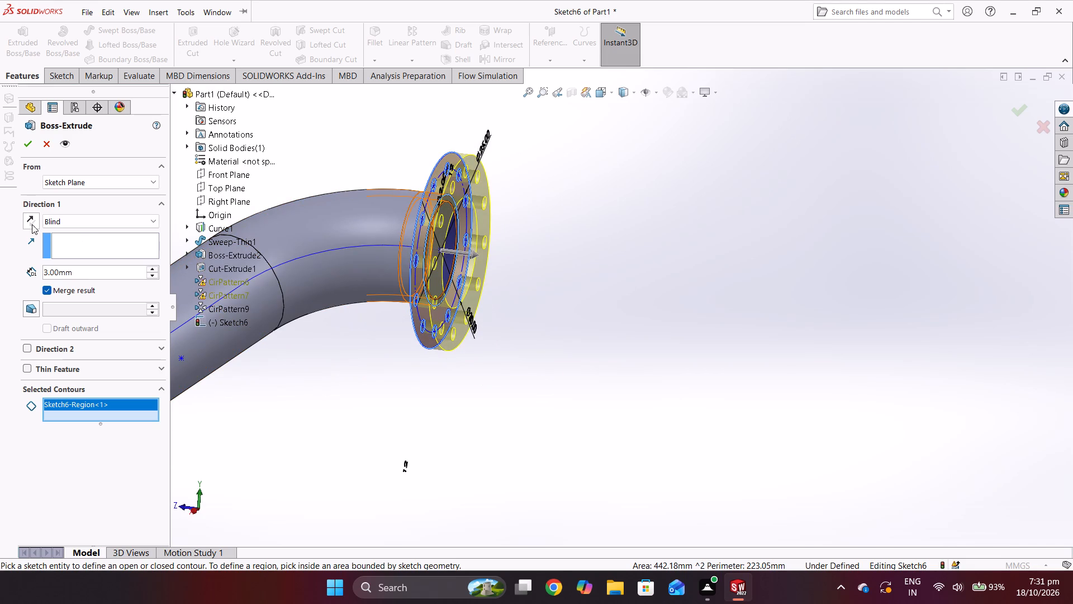
left_click(28, 221)
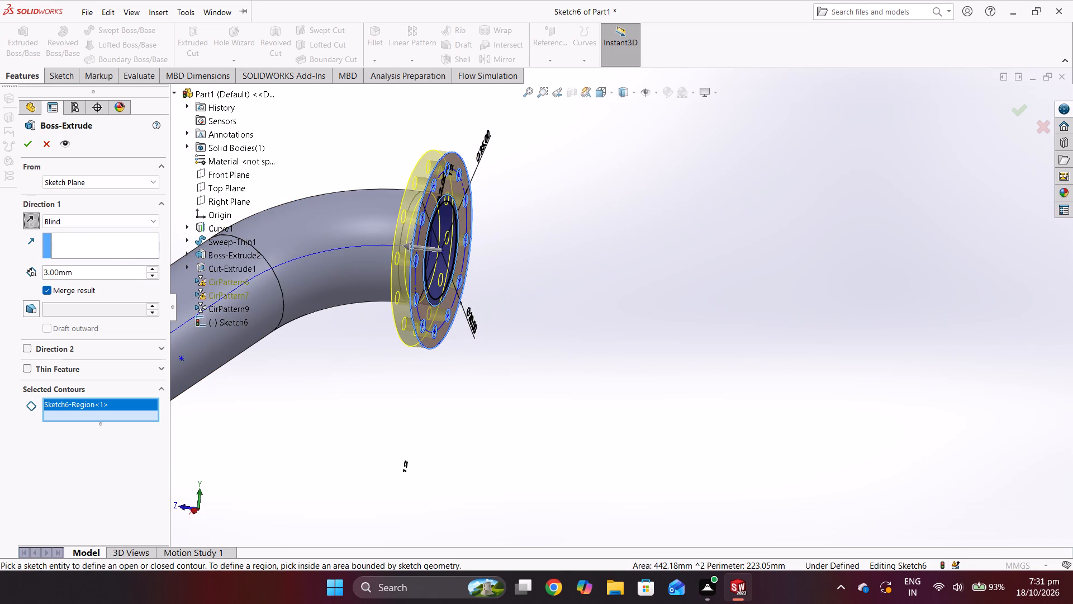
left_click(21, 144)
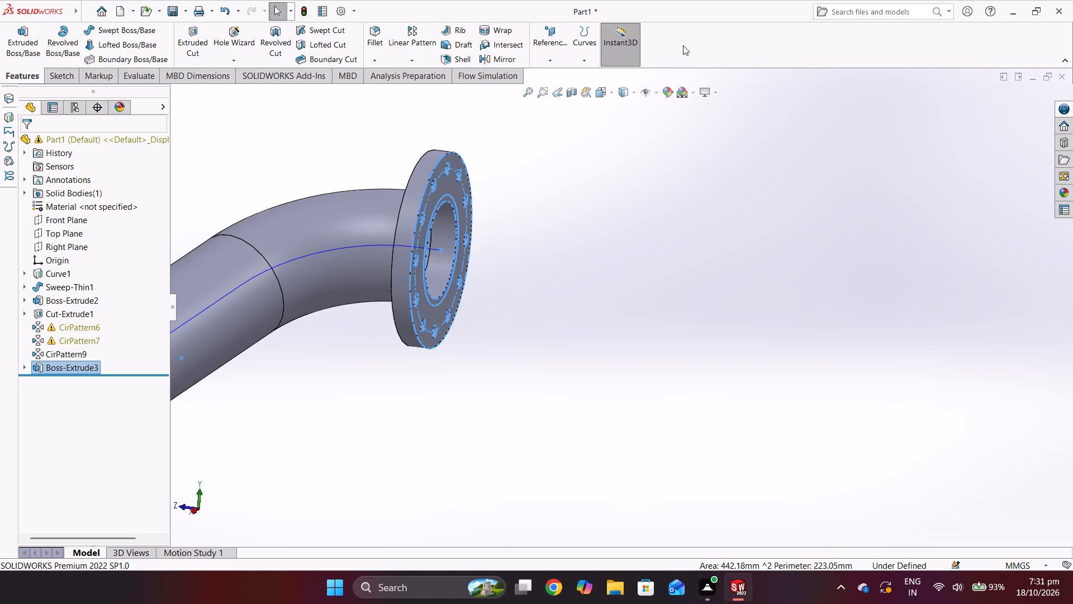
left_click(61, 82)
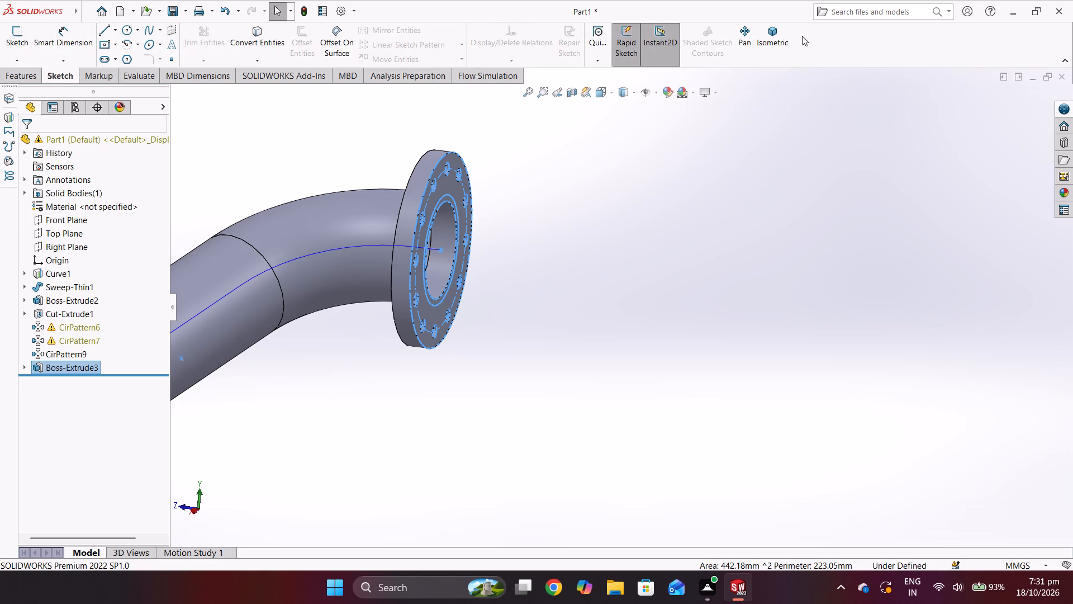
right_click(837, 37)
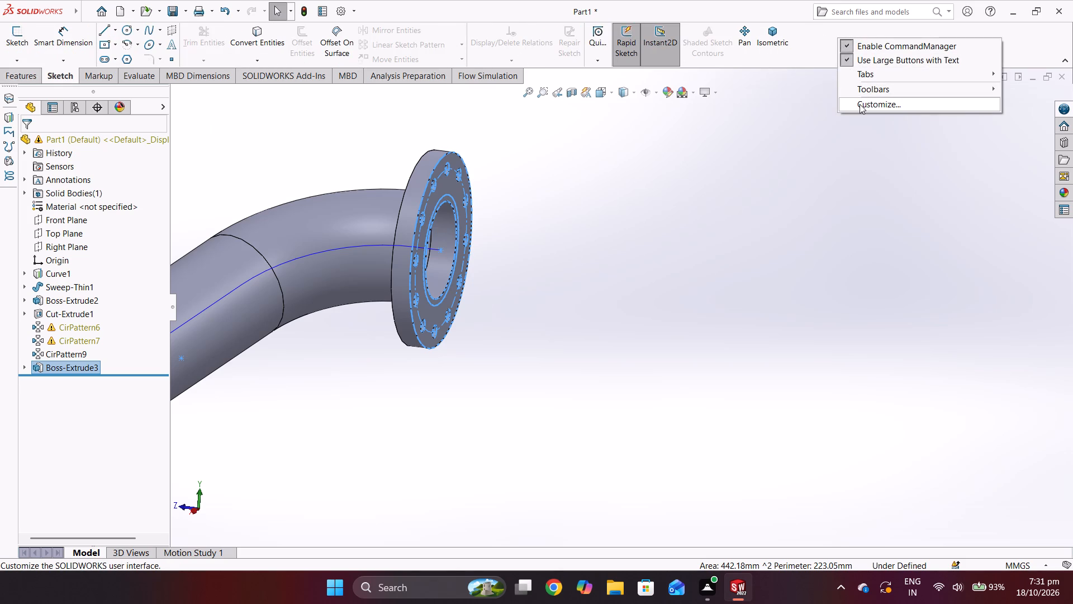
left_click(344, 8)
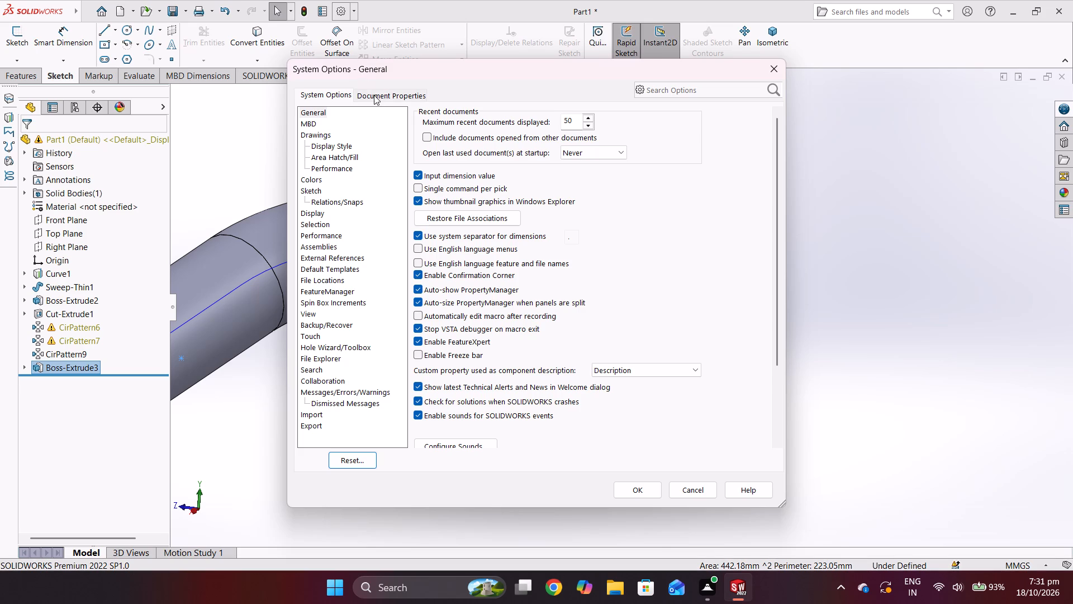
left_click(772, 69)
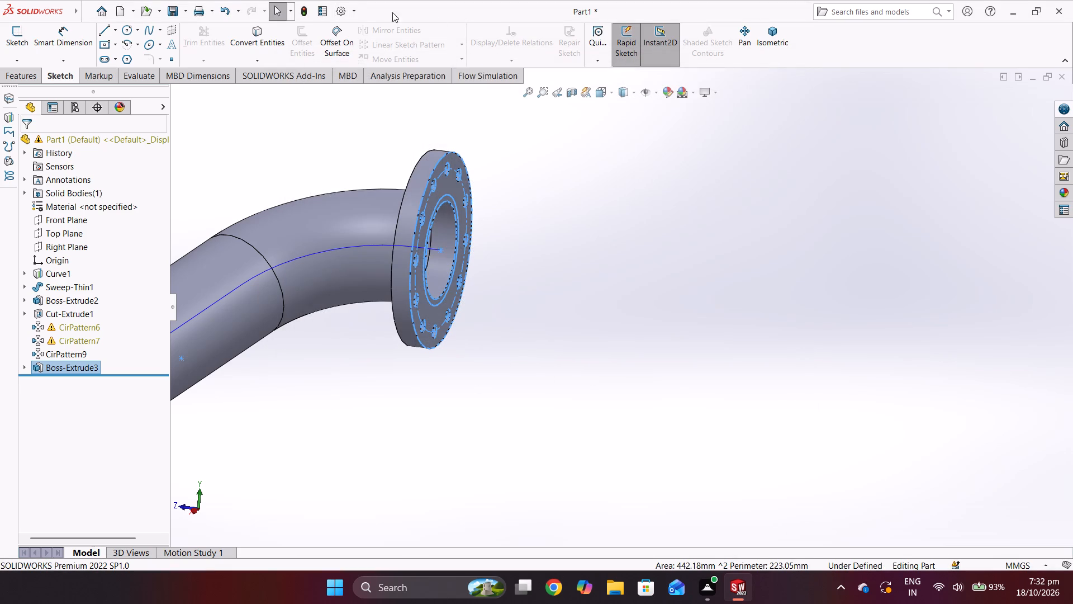
Customize the interface by searching commands for "dimetr" and adding the Dimetric view command beside Isometric among the sketch commands.
left_click(352, 10)
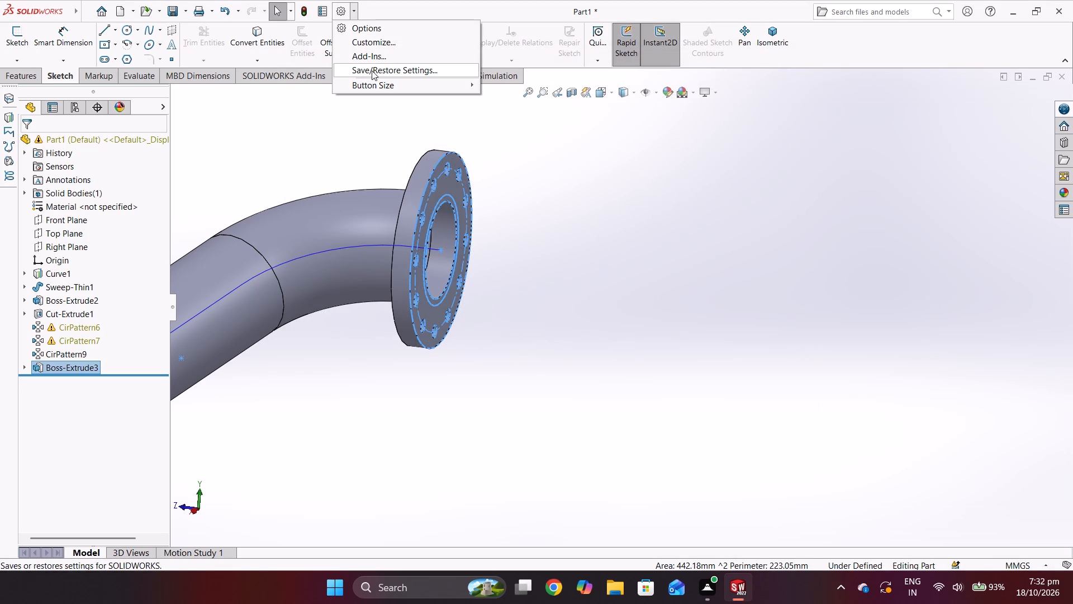
left_click(374, 47)
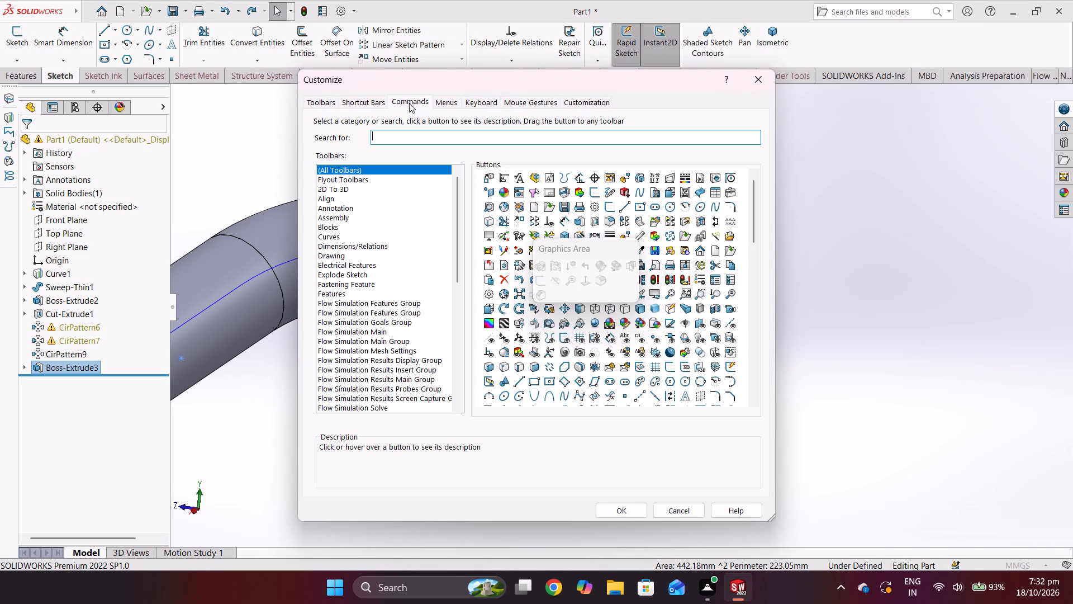
left_click(409, 103)
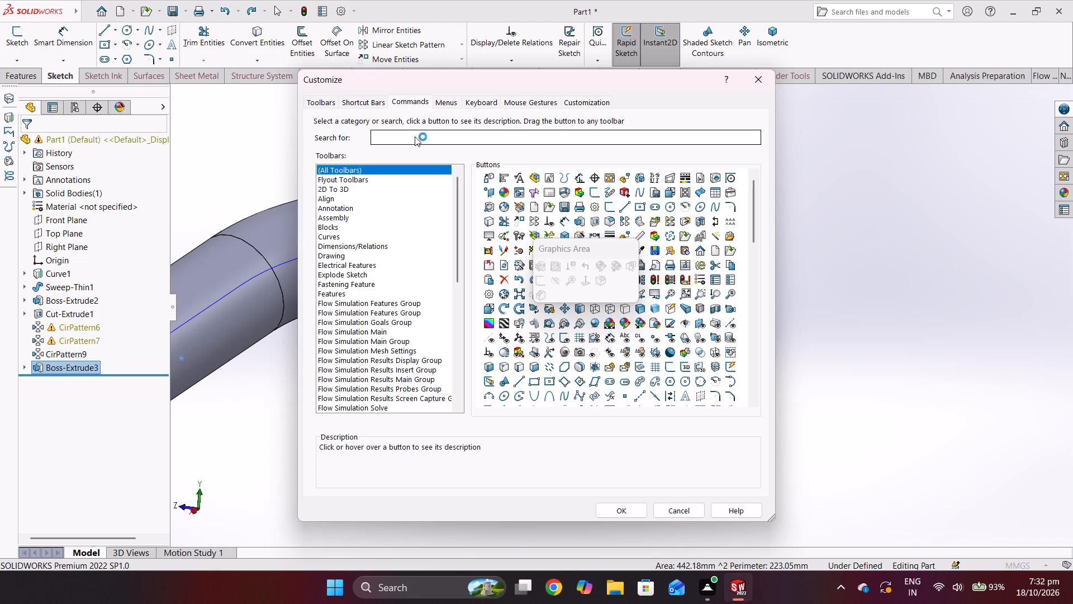
type("di")
left_click(415, 136)
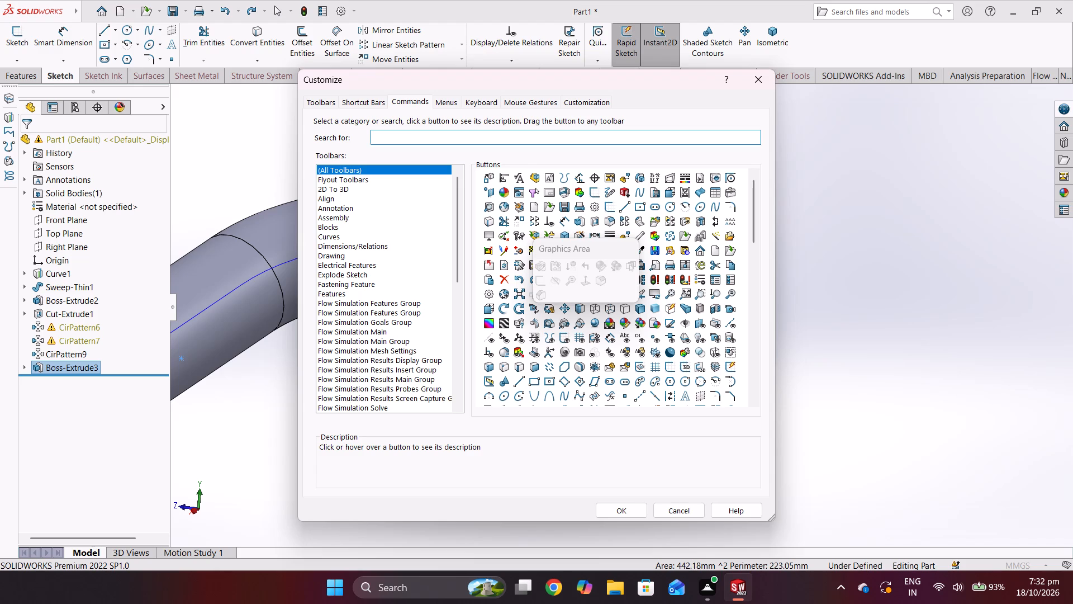
type("dimetr")
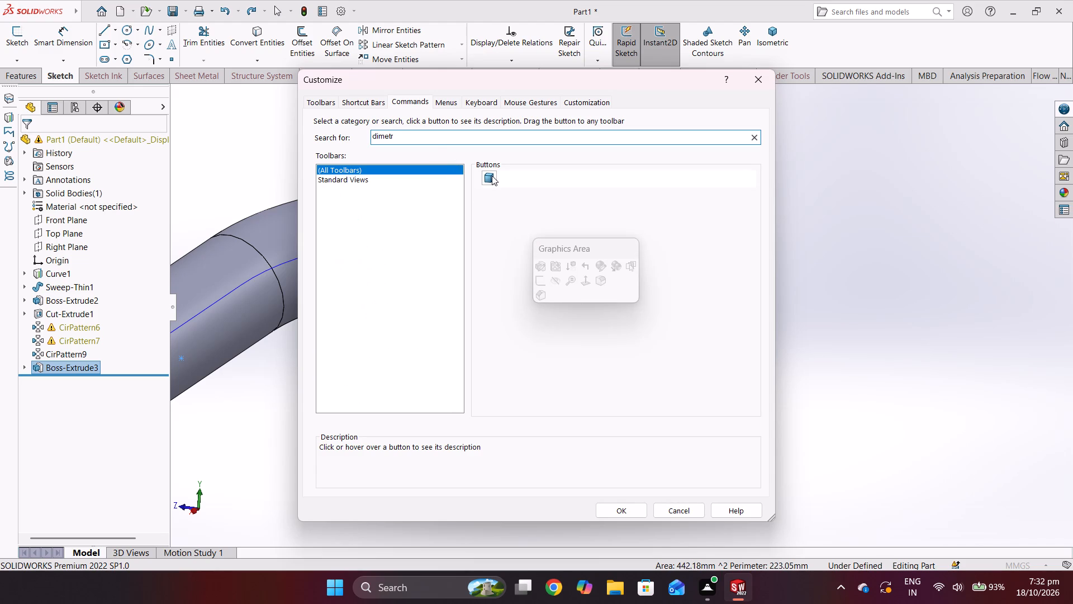
left_click_drag(492, 176, 659, 92)
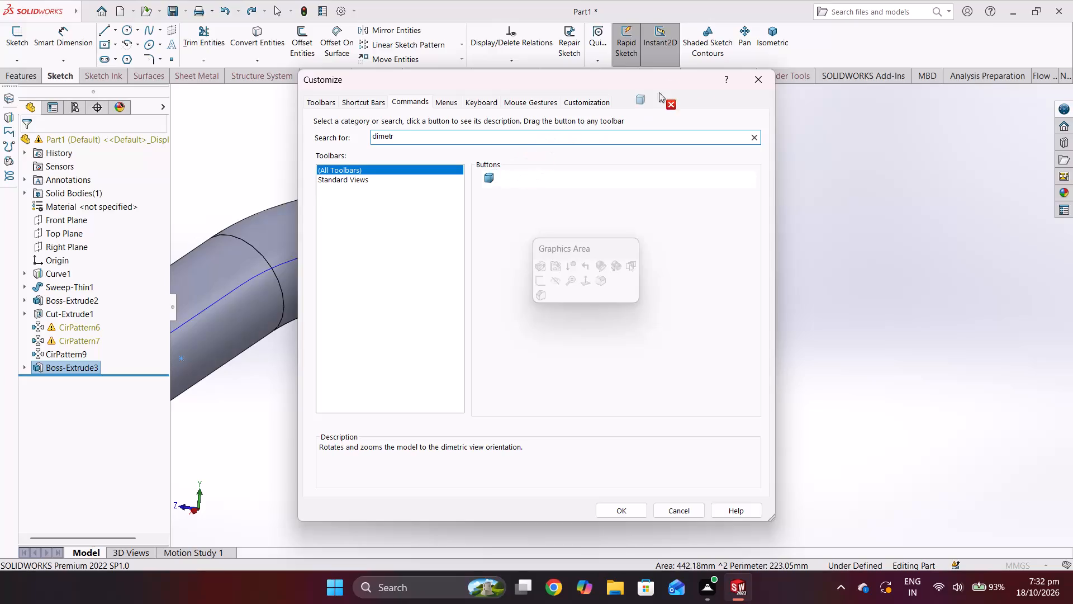
left_click_drag(659, 92, 814, 40)
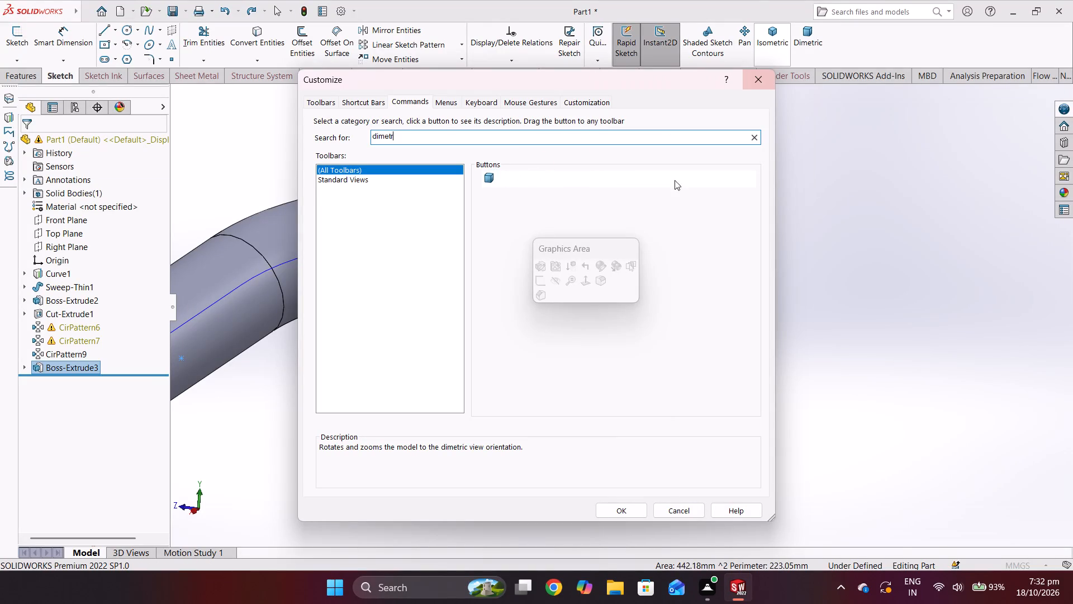
left_click(623, 507)
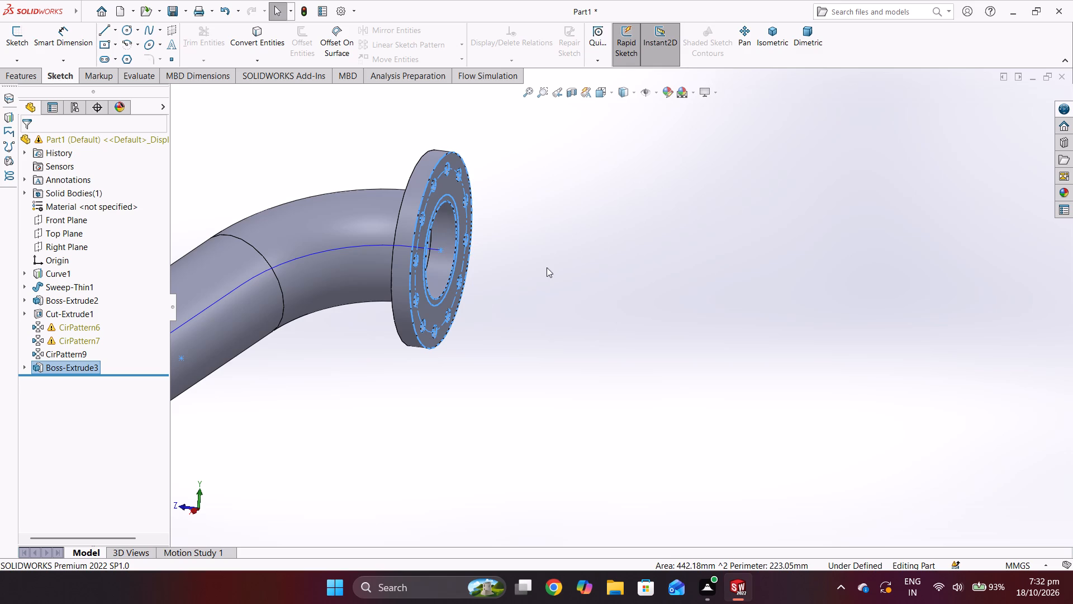
left_click(541, 242)
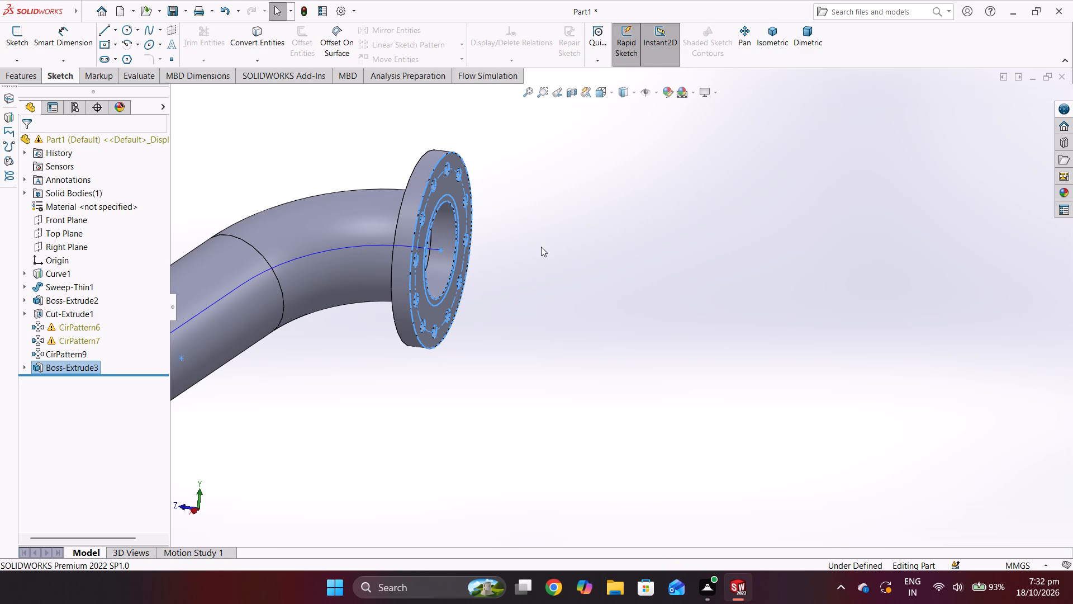
Display the part in the Dimetric view.
middle_click_drag(550, 261, 588, 277)
left_click(816, 41)
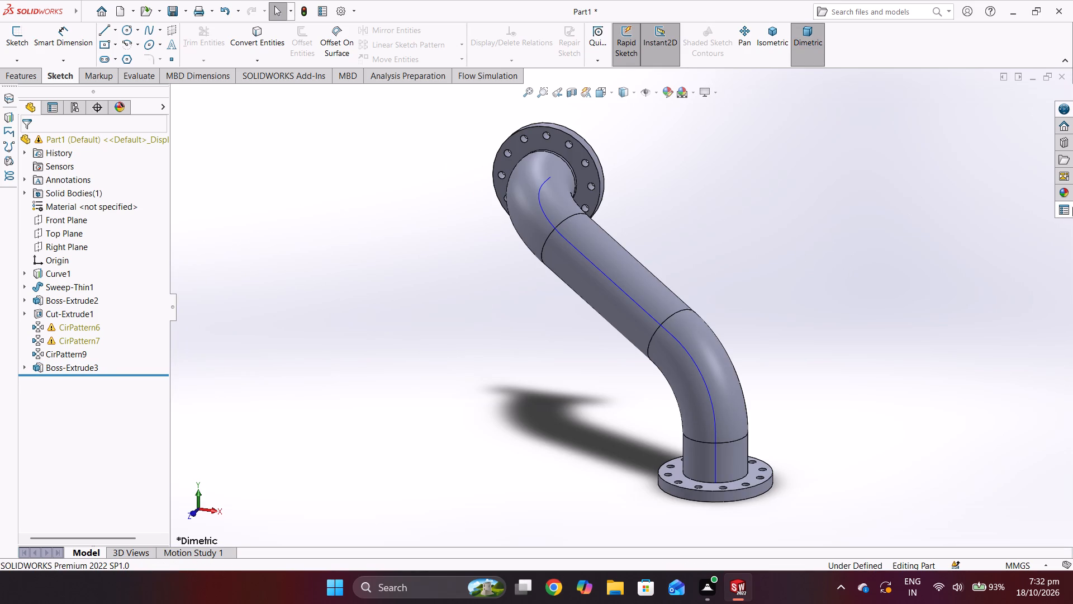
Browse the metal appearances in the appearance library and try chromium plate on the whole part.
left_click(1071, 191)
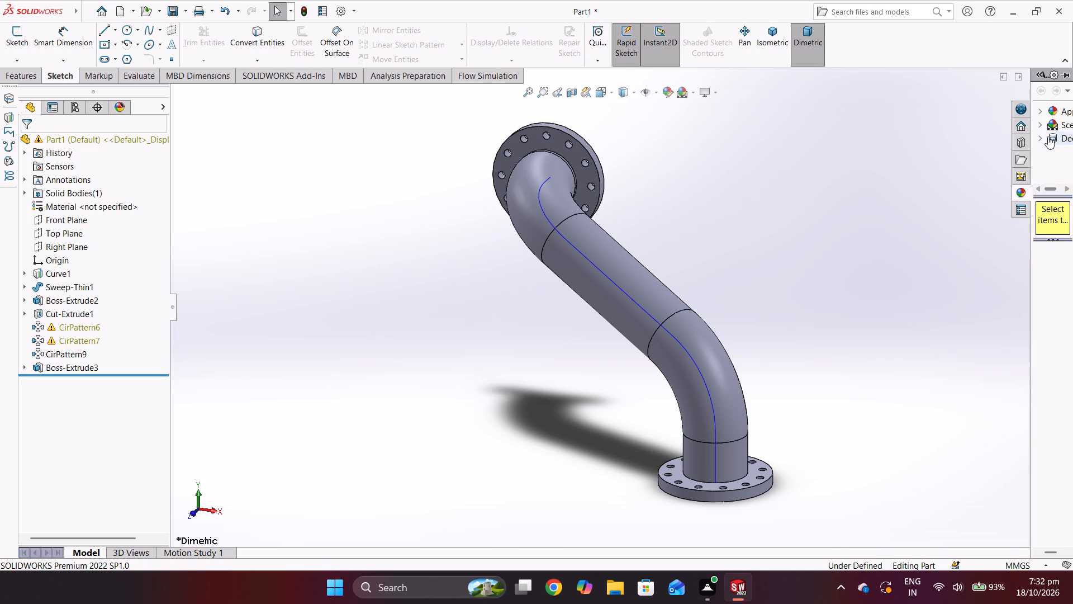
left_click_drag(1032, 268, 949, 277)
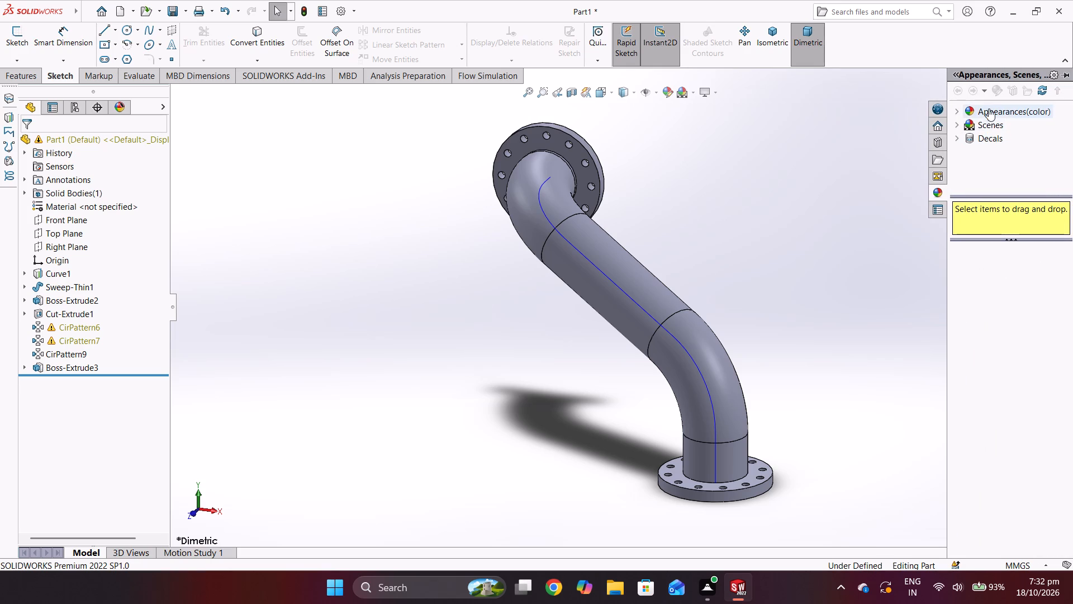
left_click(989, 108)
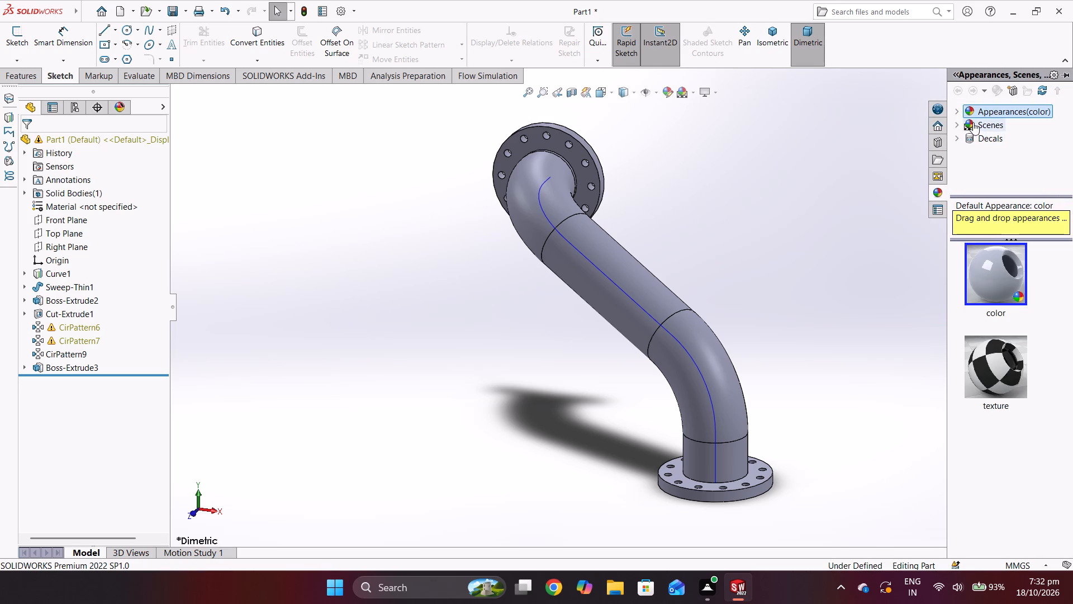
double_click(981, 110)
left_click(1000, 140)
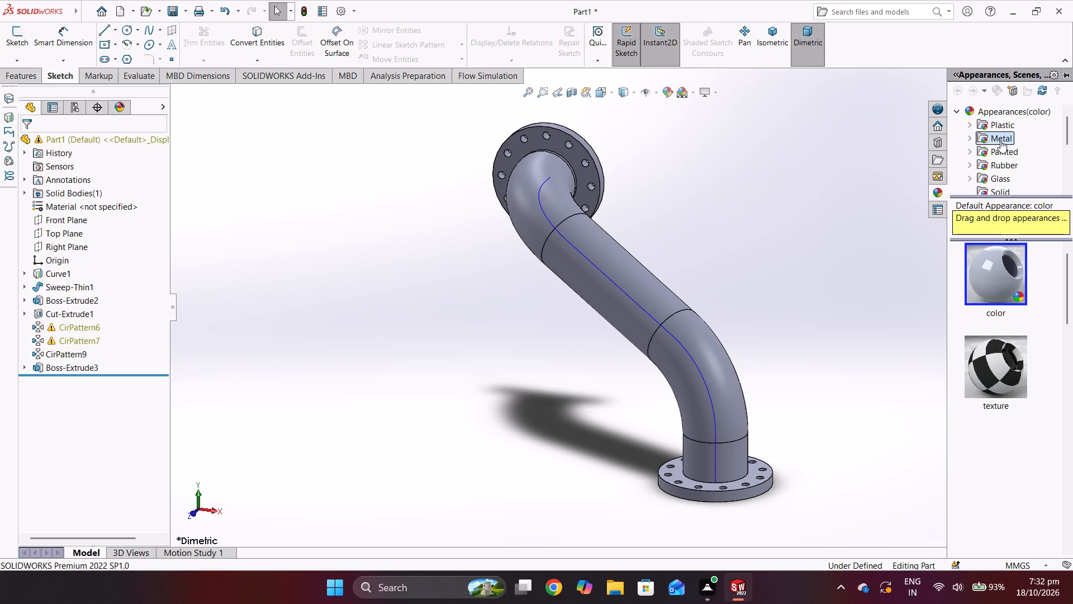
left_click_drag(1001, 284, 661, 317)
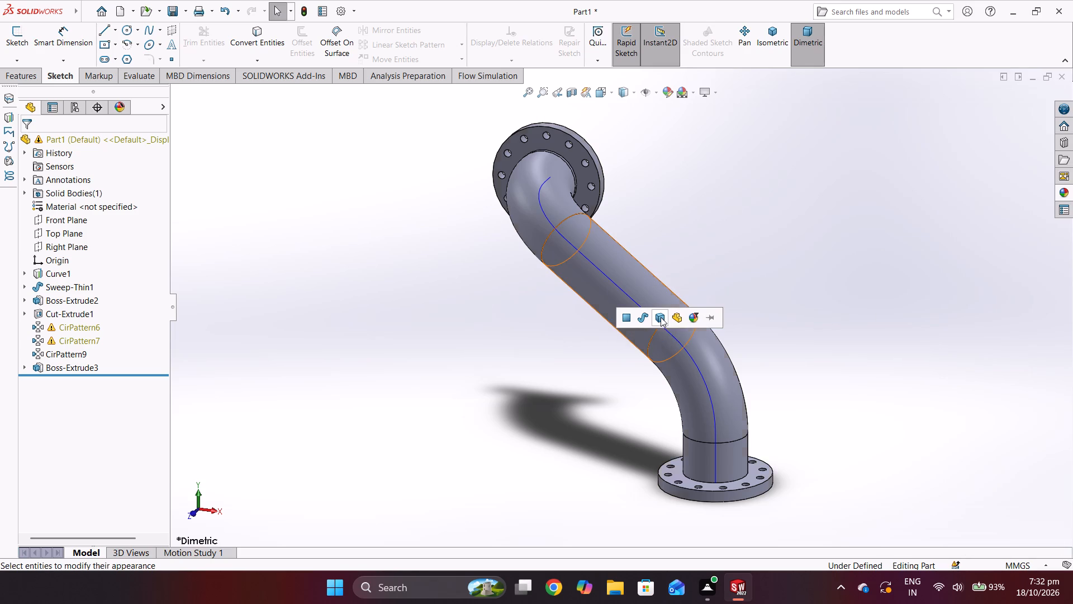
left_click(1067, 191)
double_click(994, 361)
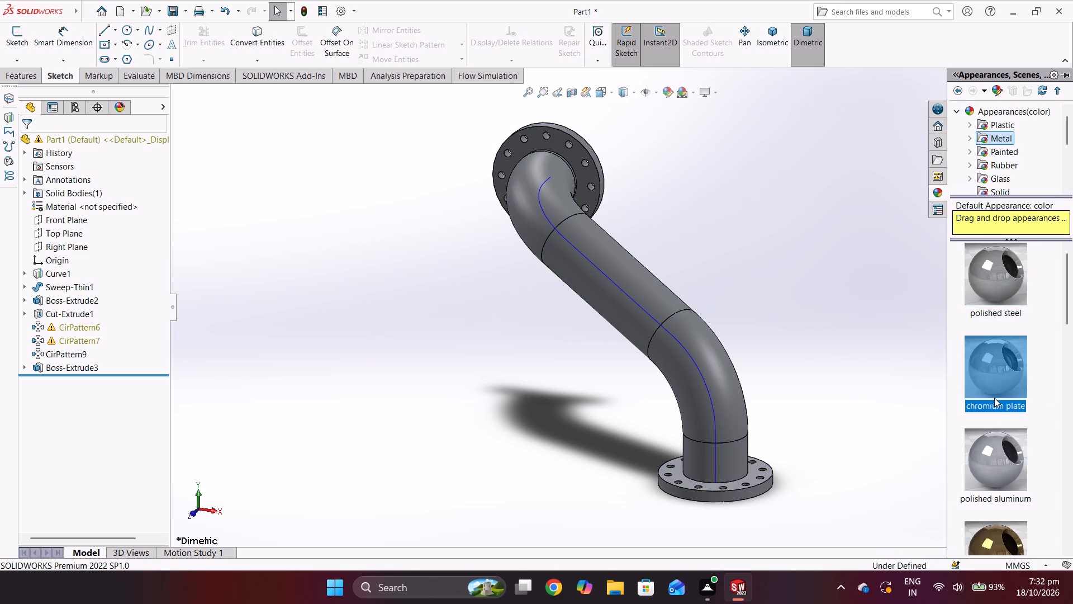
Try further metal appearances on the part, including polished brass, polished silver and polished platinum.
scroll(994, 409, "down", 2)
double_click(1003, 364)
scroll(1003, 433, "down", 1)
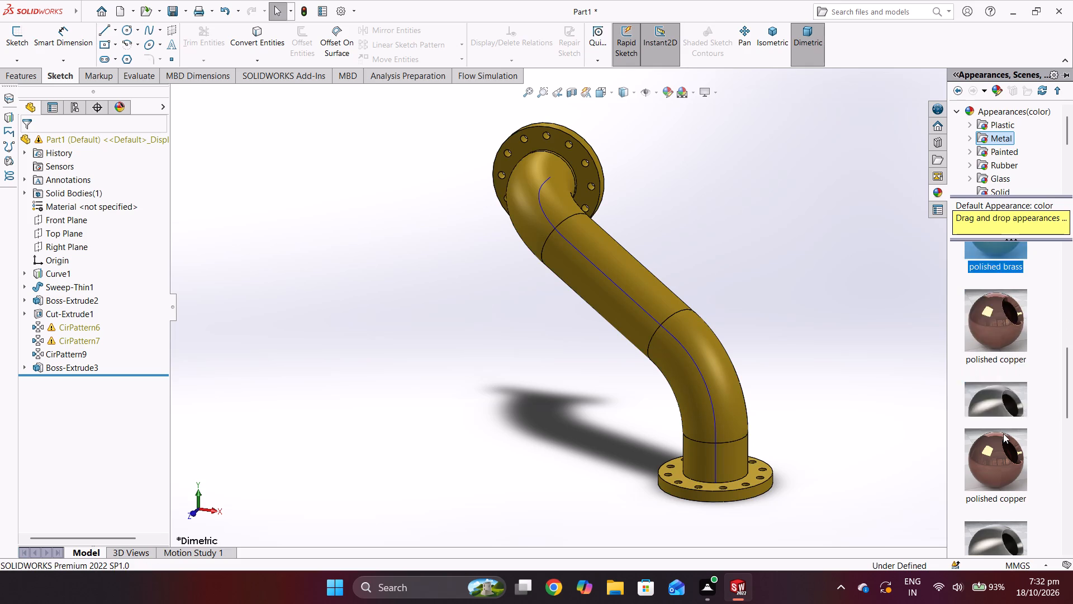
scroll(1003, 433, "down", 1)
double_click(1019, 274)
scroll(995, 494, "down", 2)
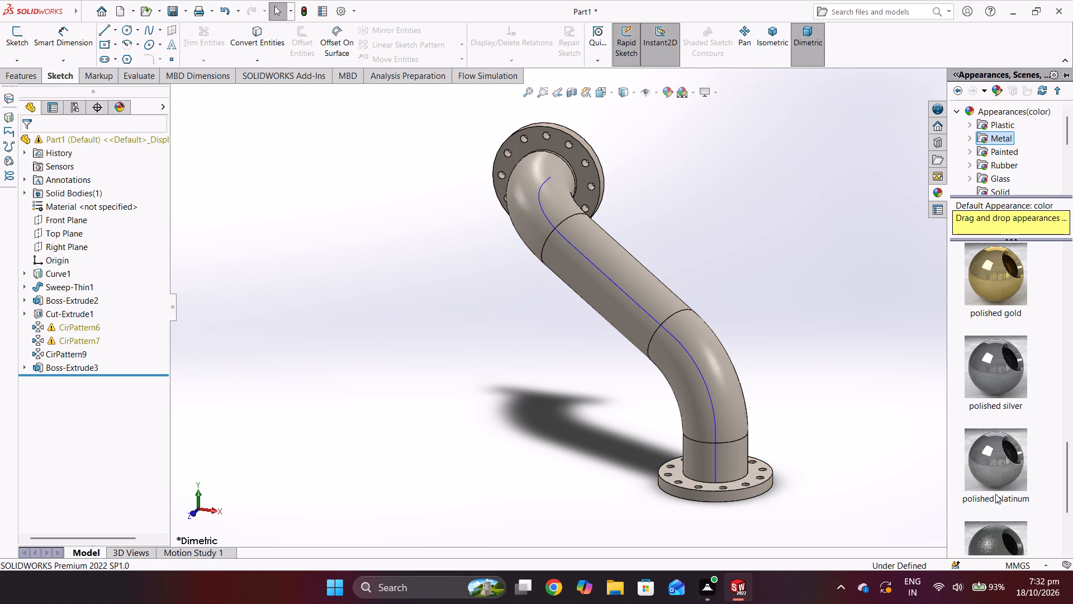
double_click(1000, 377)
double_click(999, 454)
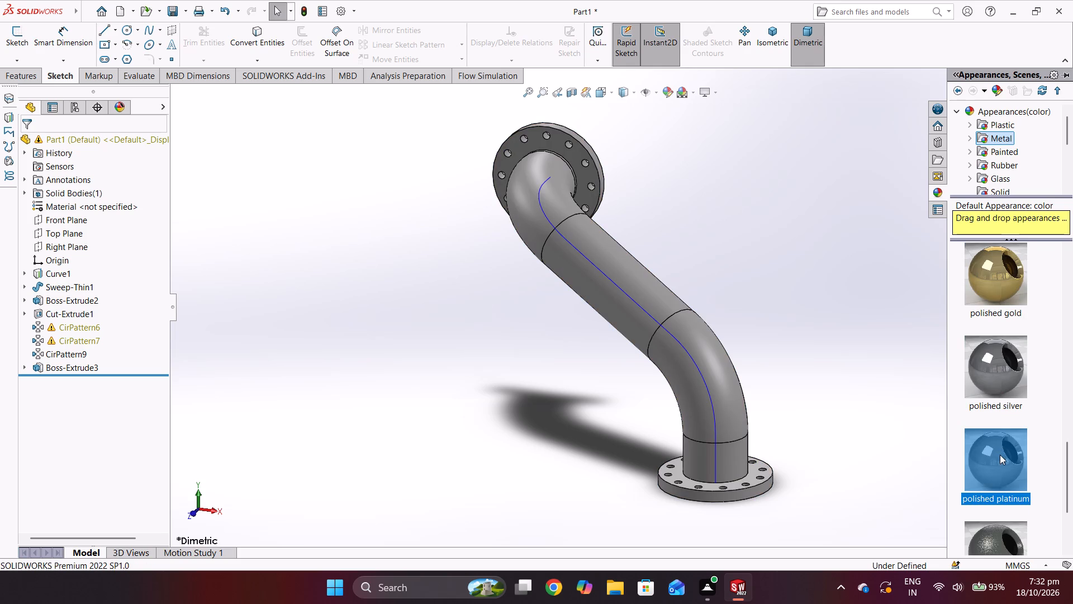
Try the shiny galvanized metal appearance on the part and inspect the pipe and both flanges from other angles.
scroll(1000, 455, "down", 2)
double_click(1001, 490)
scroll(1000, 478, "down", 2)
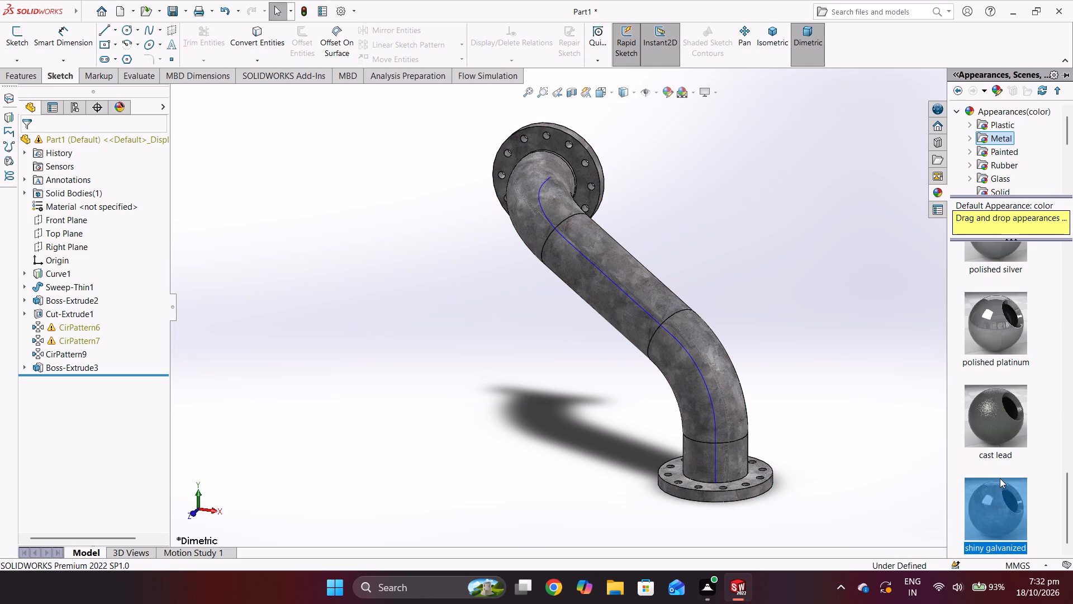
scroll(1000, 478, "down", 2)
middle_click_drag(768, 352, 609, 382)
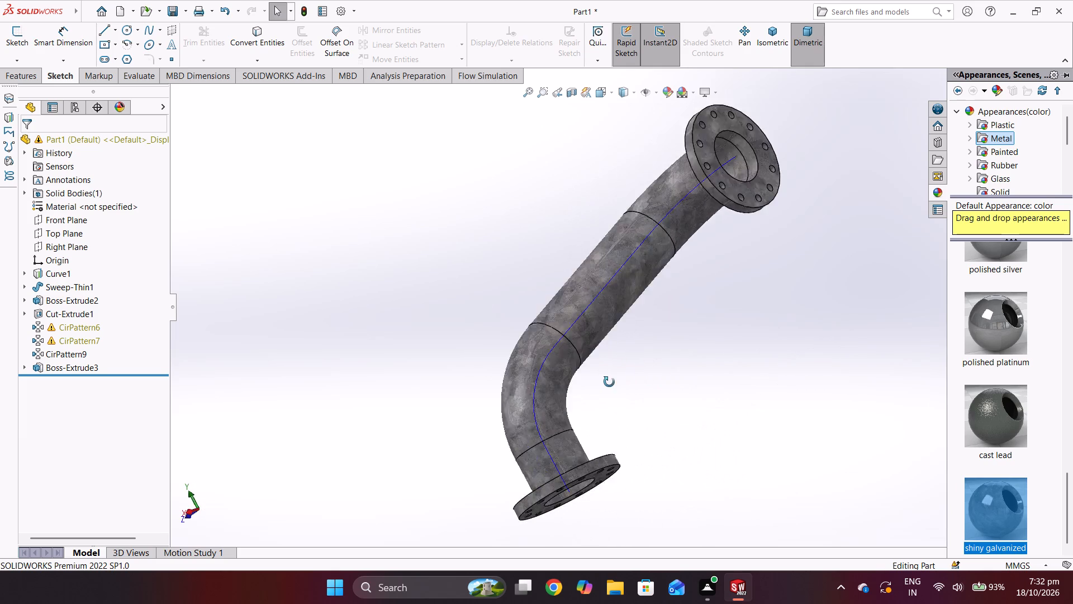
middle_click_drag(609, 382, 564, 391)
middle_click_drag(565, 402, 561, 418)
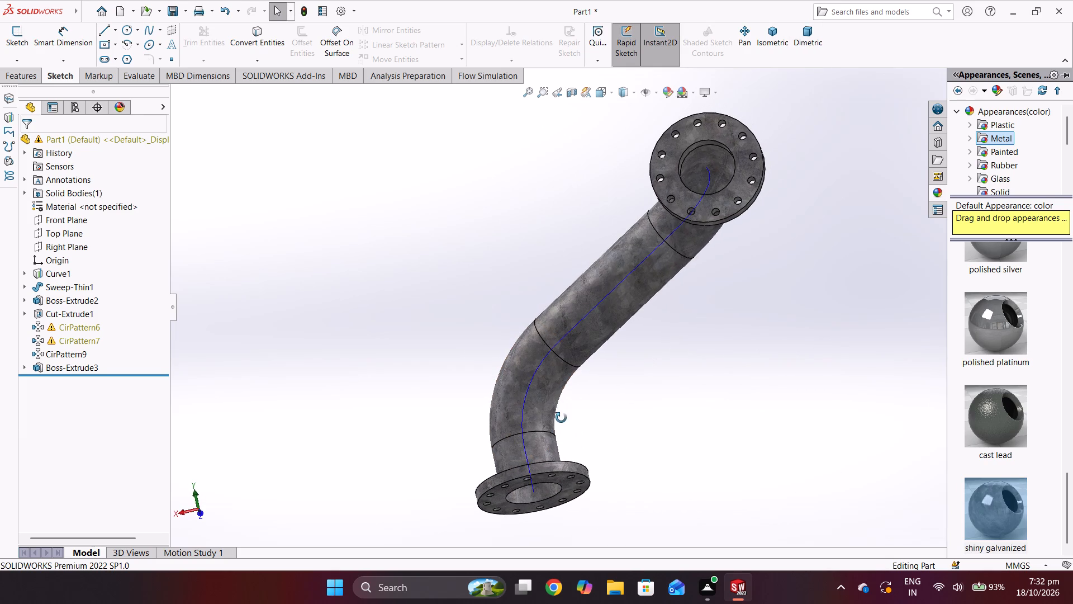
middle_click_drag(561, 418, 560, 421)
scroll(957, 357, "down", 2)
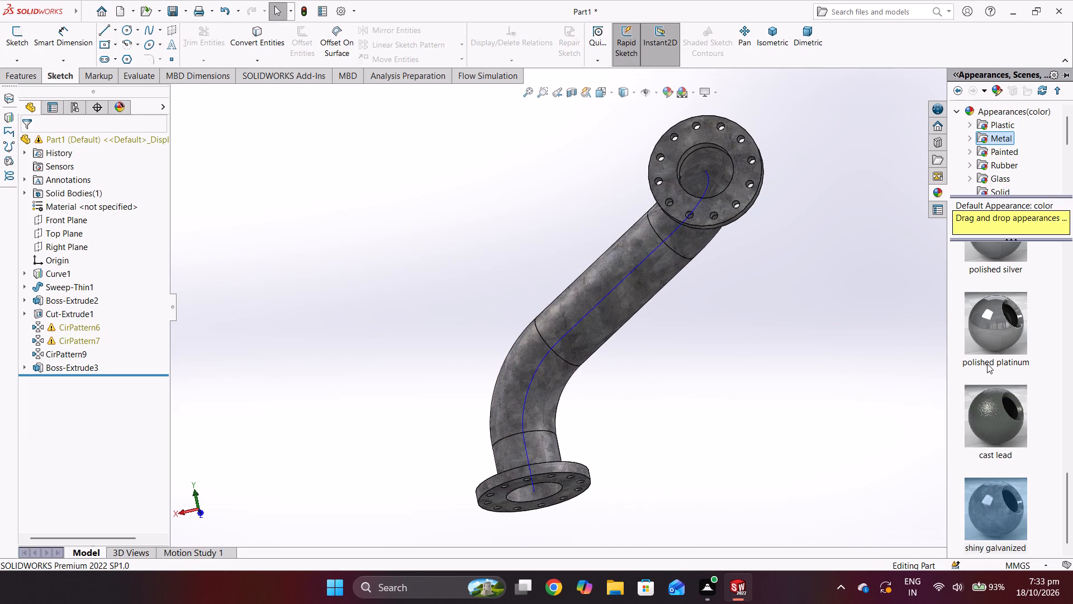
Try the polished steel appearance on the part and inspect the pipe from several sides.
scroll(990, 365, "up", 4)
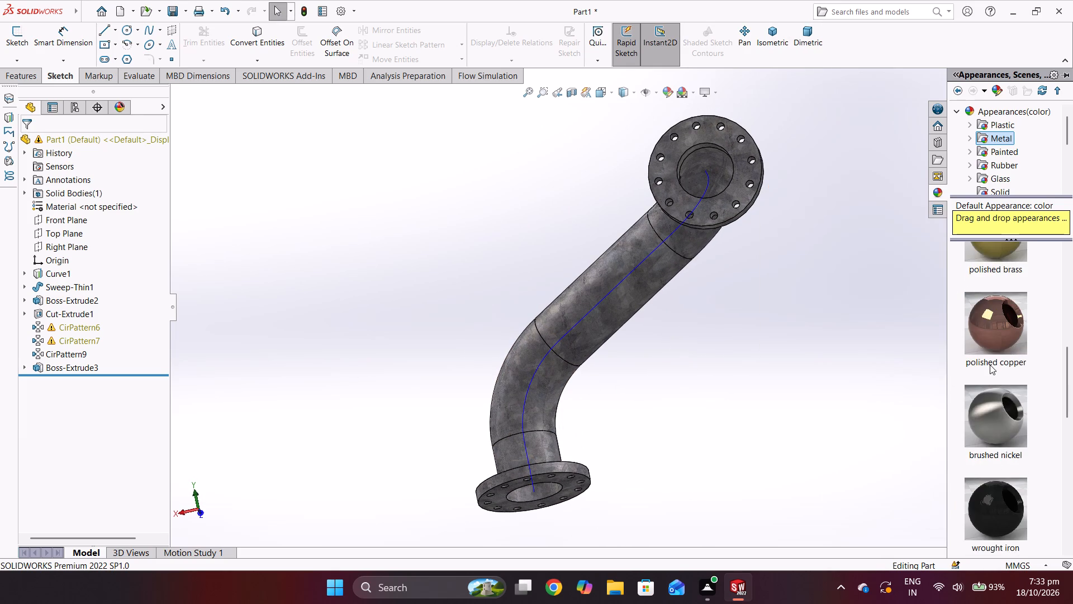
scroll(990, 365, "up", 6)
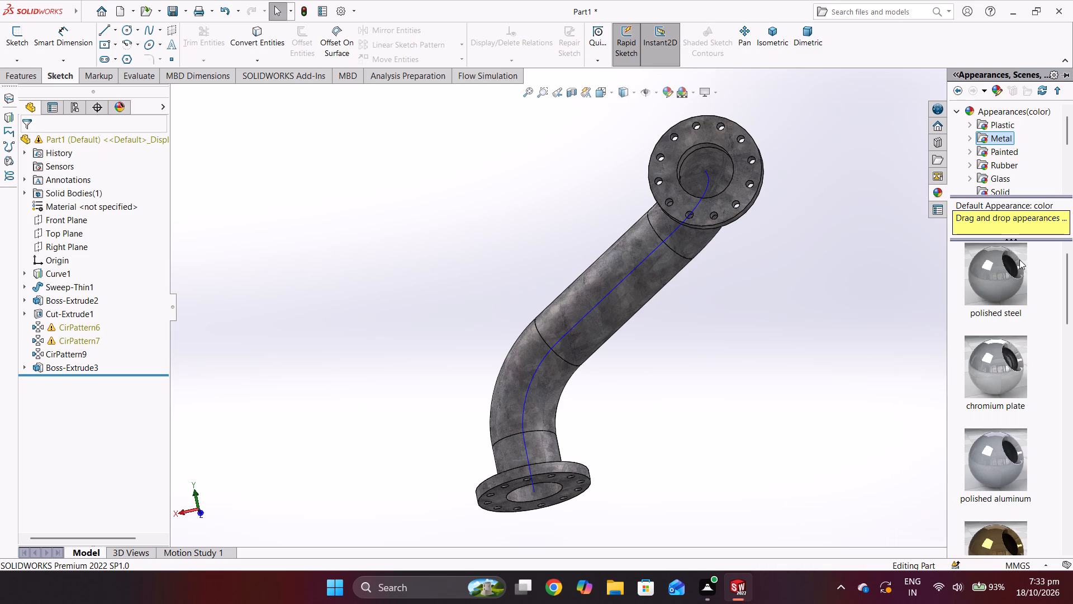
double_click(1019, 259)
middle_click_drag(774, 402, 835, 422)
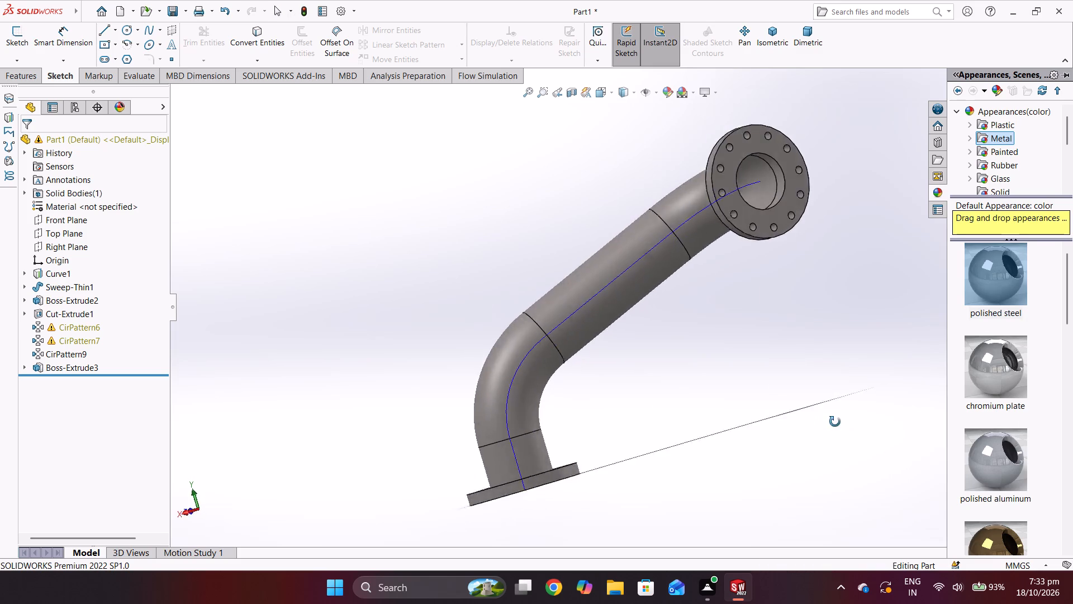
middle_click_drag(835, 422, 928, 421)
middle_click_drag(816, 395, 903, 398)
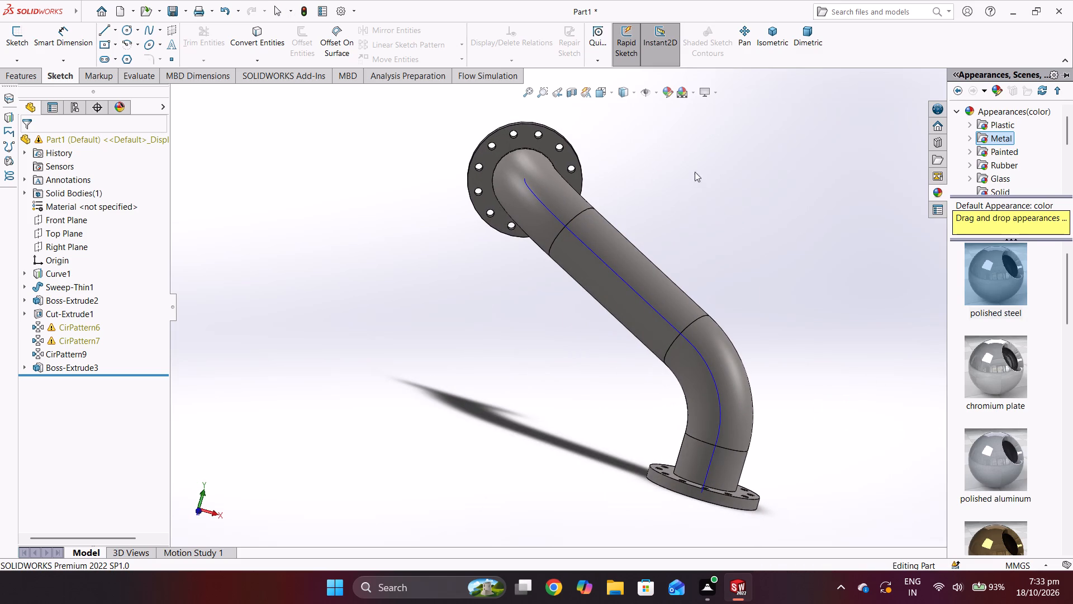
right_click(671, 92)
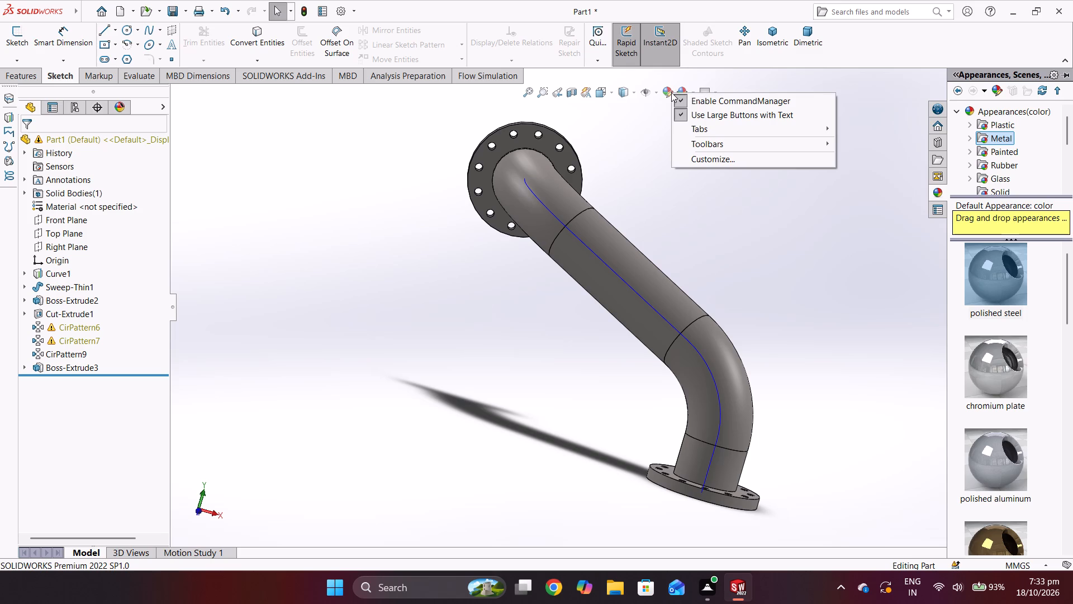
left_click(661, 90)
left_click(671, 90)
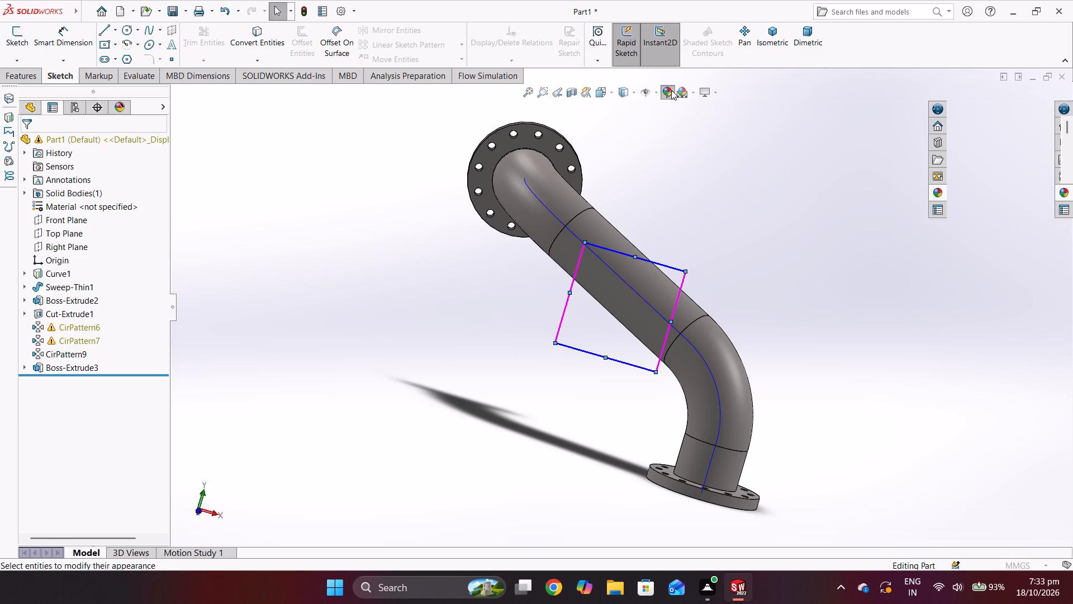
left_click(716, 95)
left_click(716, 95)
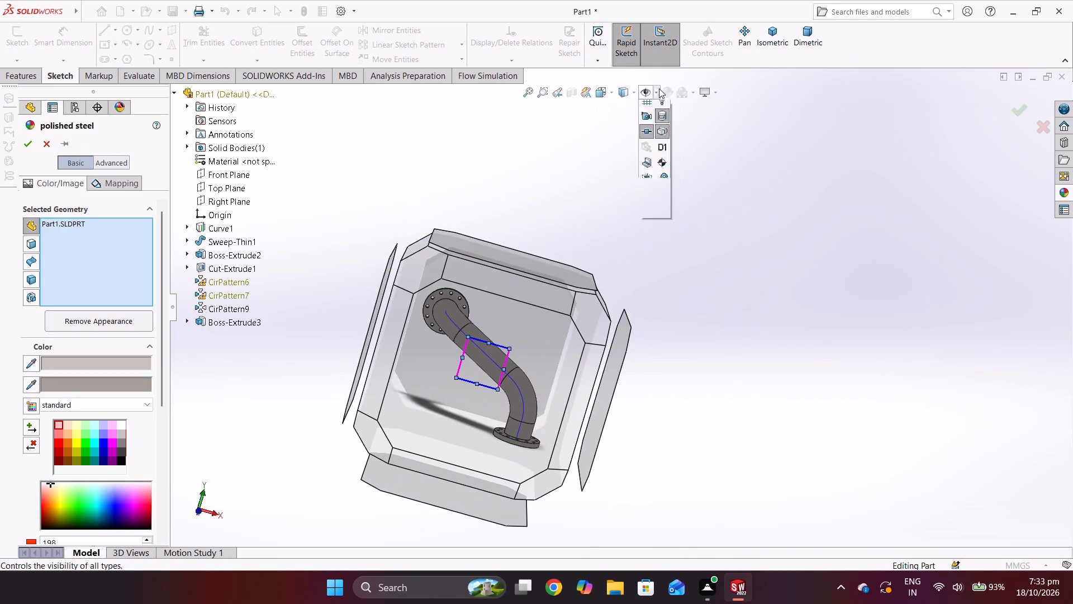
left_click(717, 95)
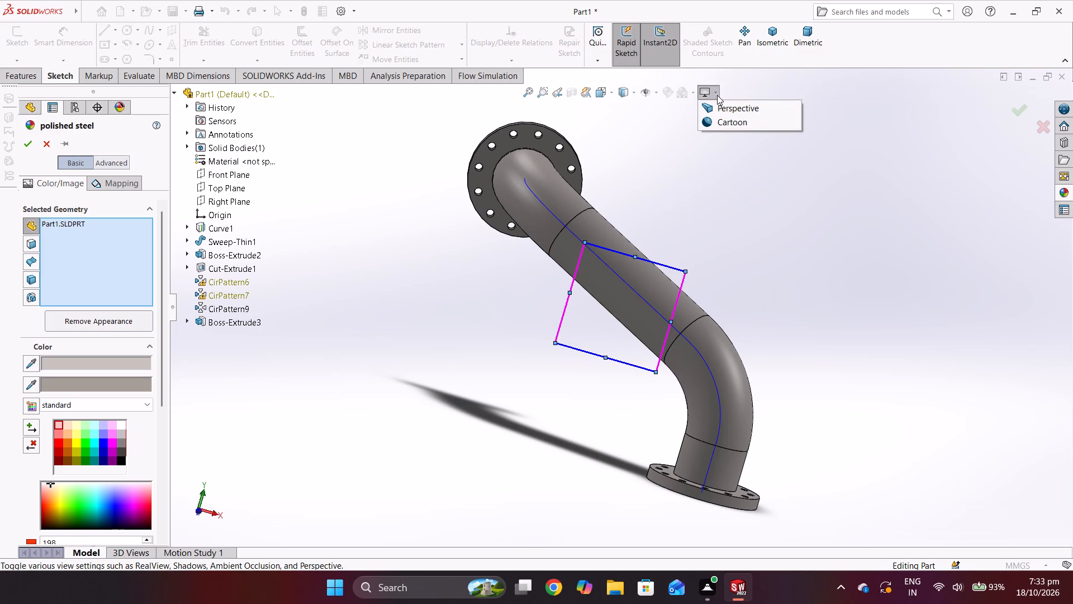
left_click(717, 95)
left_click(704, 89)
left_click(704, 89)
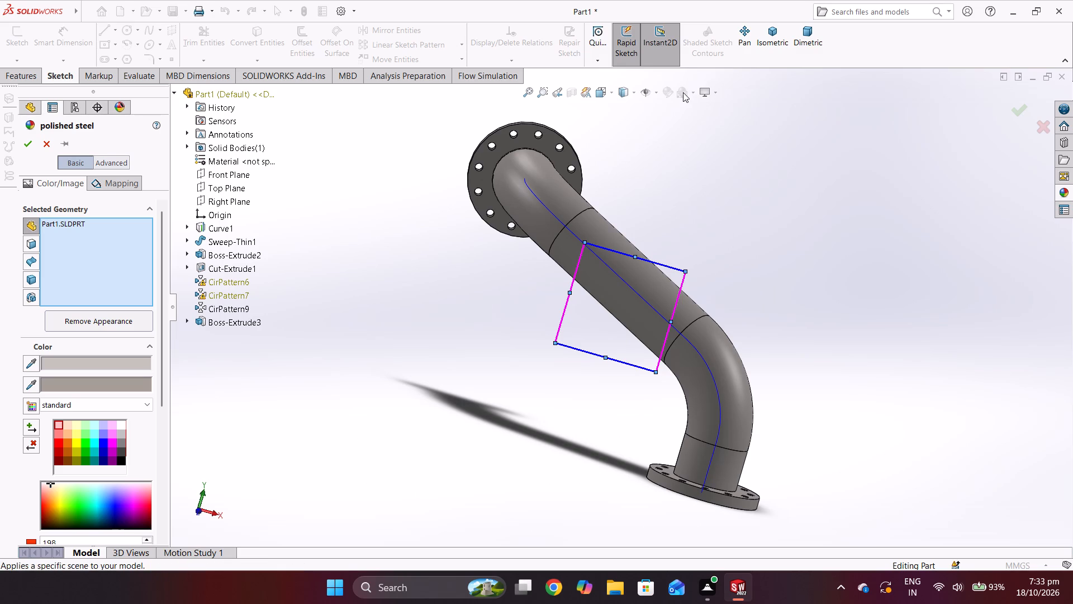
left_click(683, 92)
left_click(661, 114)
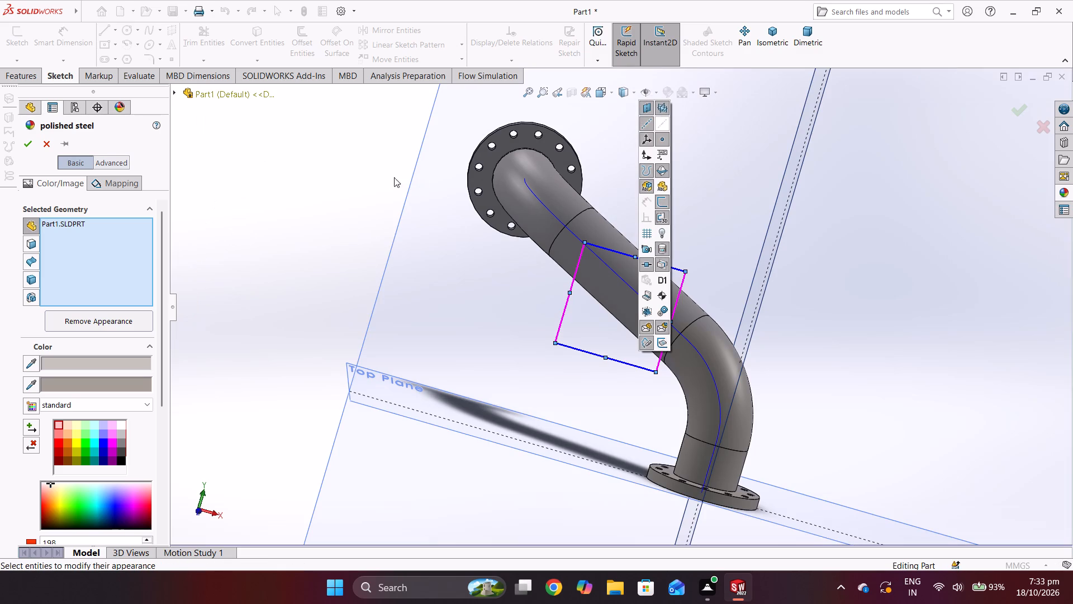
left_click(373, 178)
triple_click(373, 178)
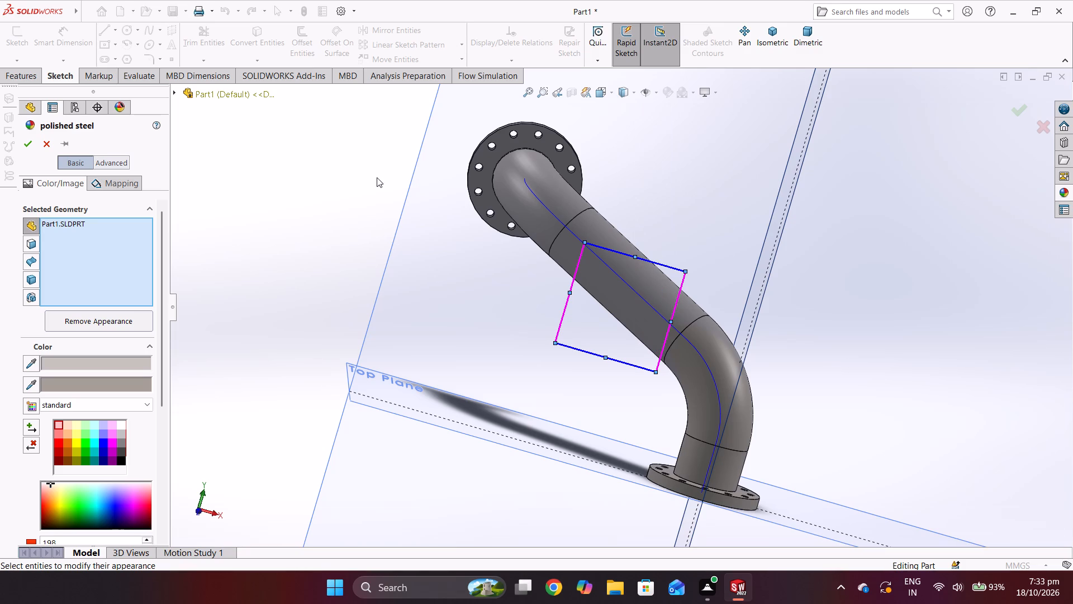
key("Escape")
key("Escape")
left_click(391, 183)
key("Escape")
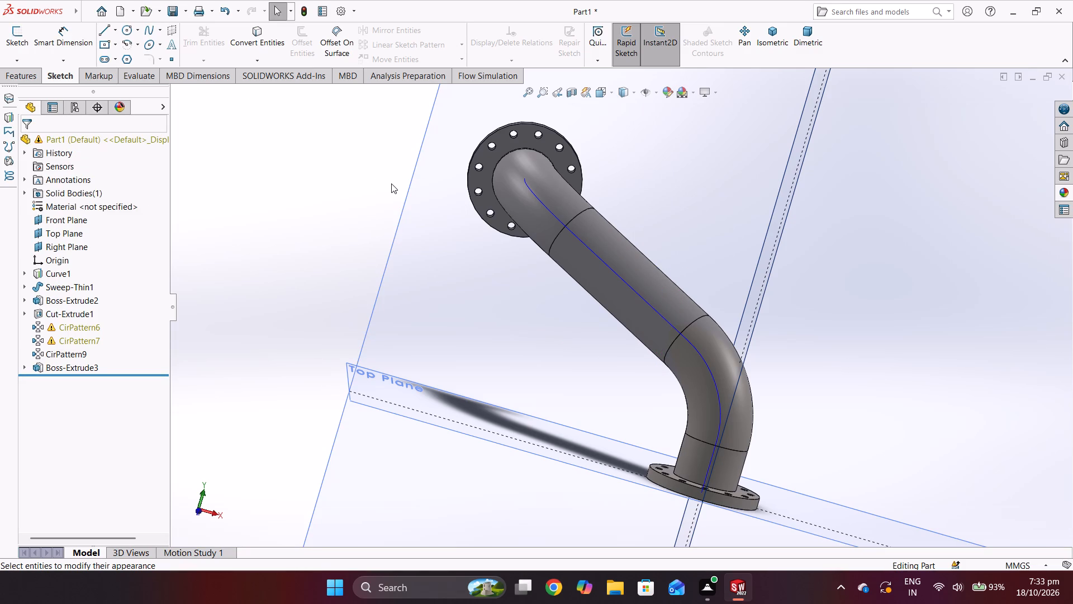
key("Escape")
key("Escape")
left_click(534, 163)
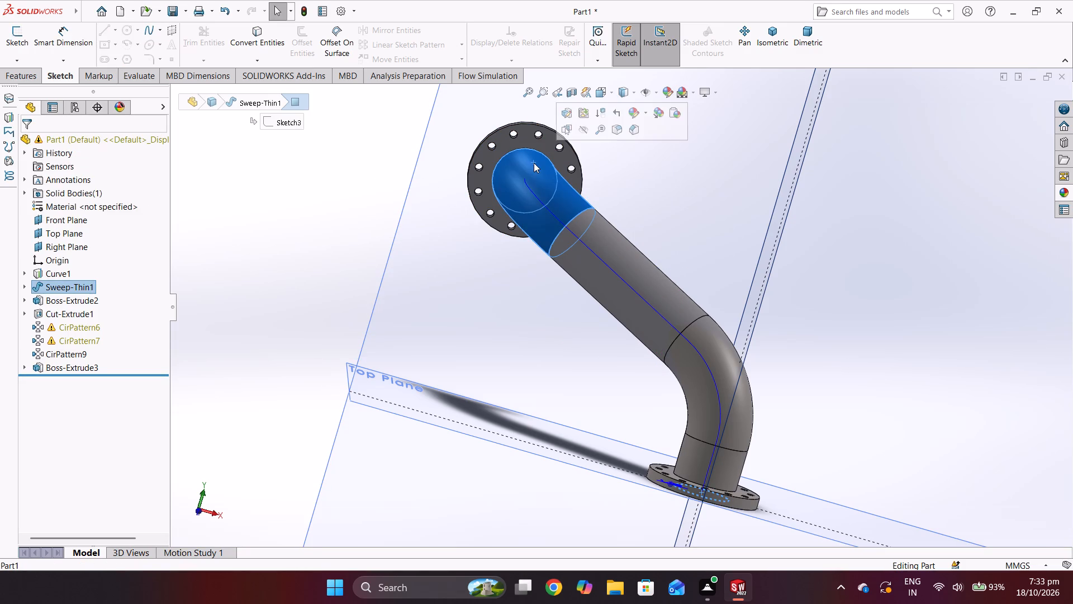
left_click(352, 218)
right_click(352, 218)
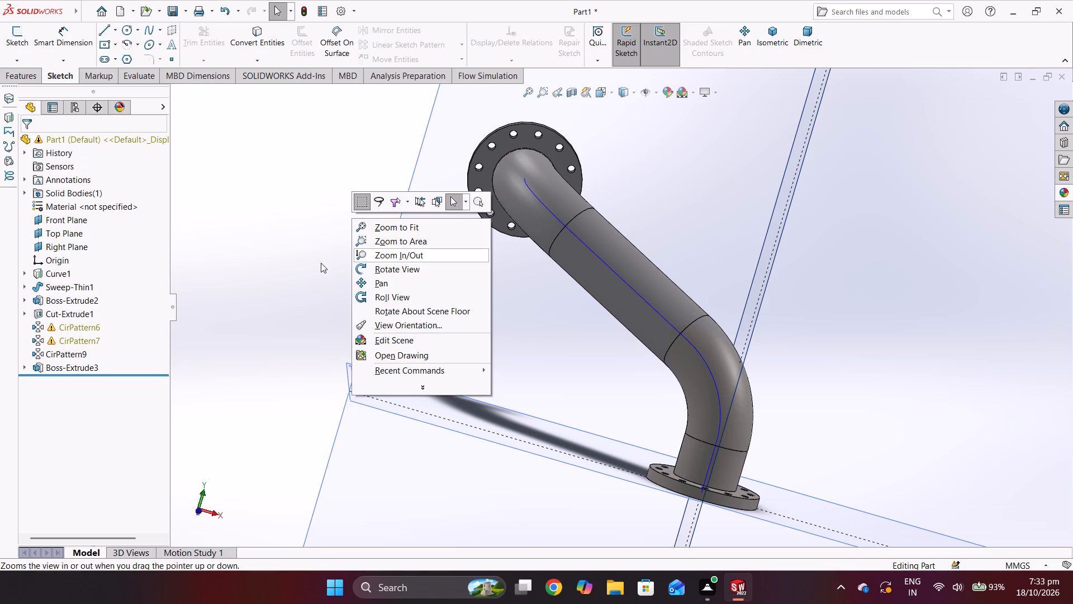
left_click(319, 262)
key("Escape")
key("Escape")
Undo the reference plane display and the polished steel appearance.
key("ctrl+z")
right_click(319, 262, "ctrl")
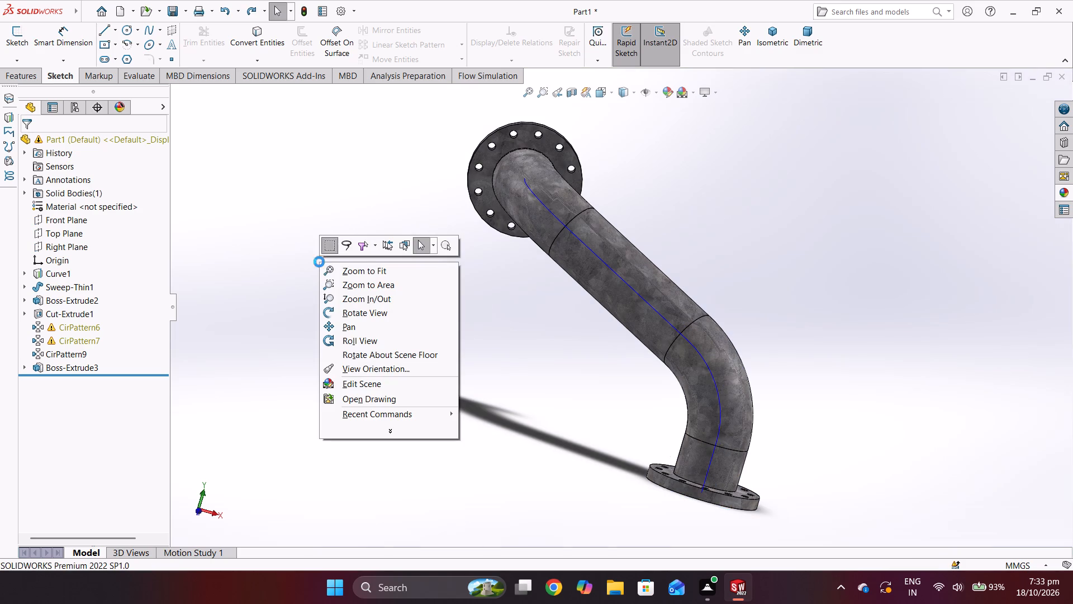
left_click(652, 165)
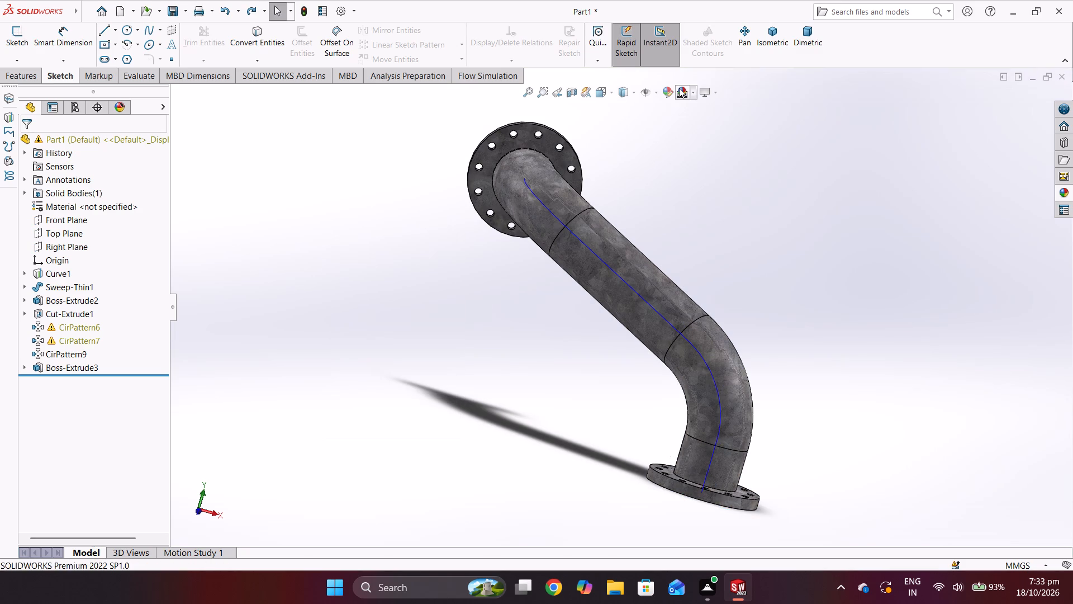
Switch the model to a different scene with brighter lighting and a whiter background.
left_click(679, 87)
left_click(681, 87)
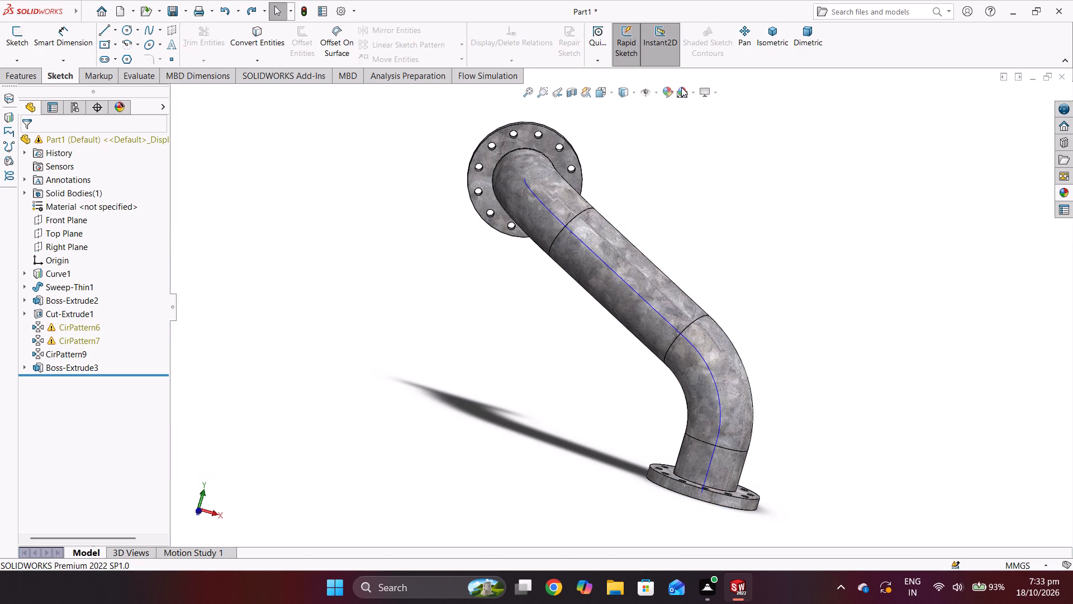
middle_click_drag(687, 246, 696, 256)
Apply the polished steel appearance from the Steel category to the whole part and check it from several angles.
left_click(1062, 191)
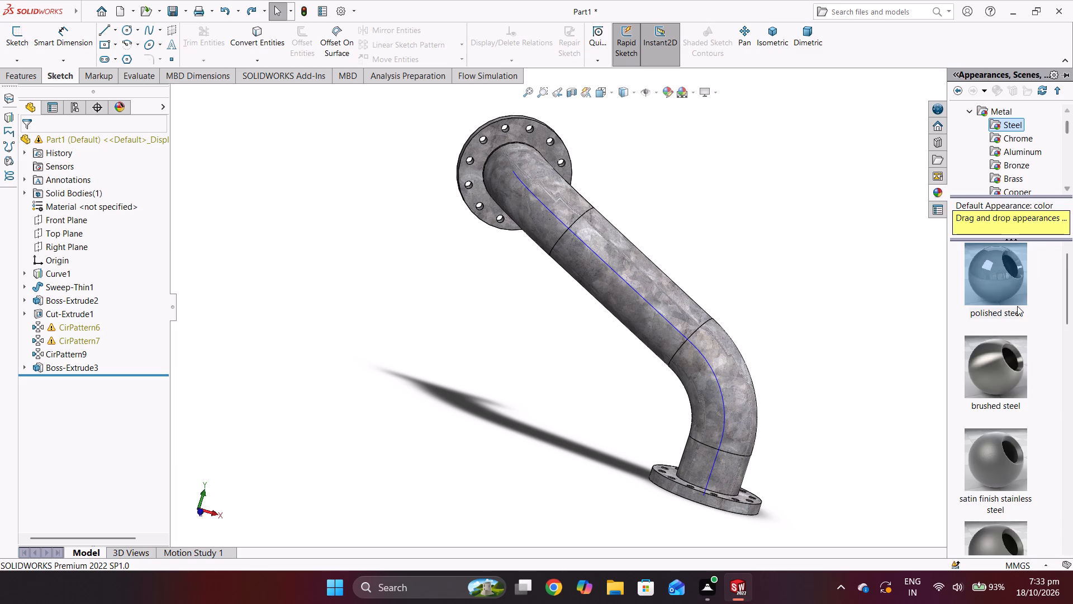
double_click(990, 281)
scroll(893, 334, "up", 1)
middle_click_drag(891, 334, 792, 338)
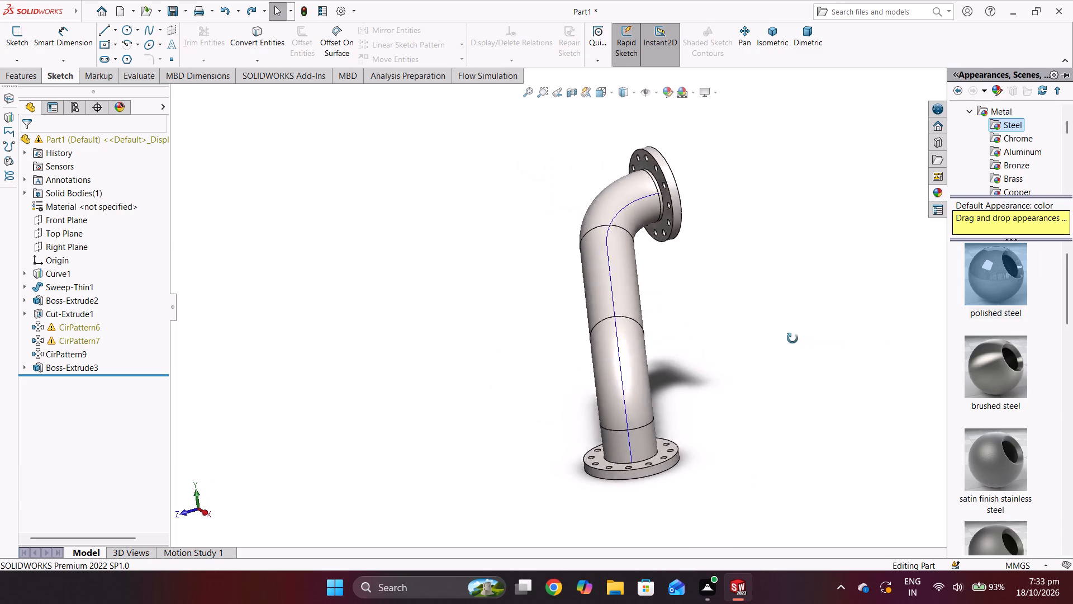
middle_click_drag(792, 338, 742, 337)
middle_click_drag(770, 371, 891, 376)
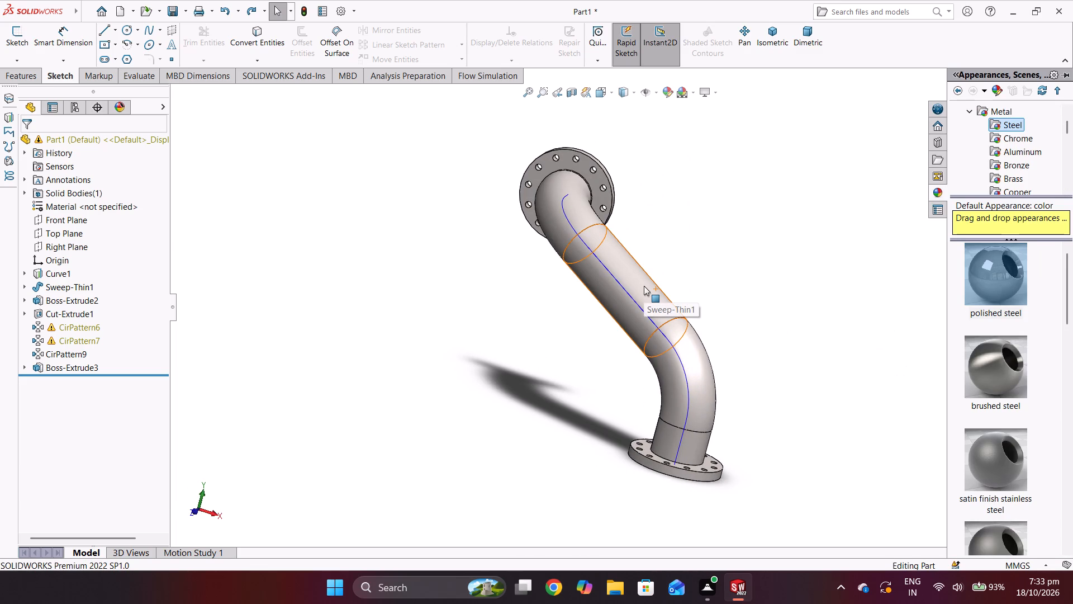
Save the part in the Documents folder as a SOLIDWORKS part named "connecting pipe".
key("ctrl+s")
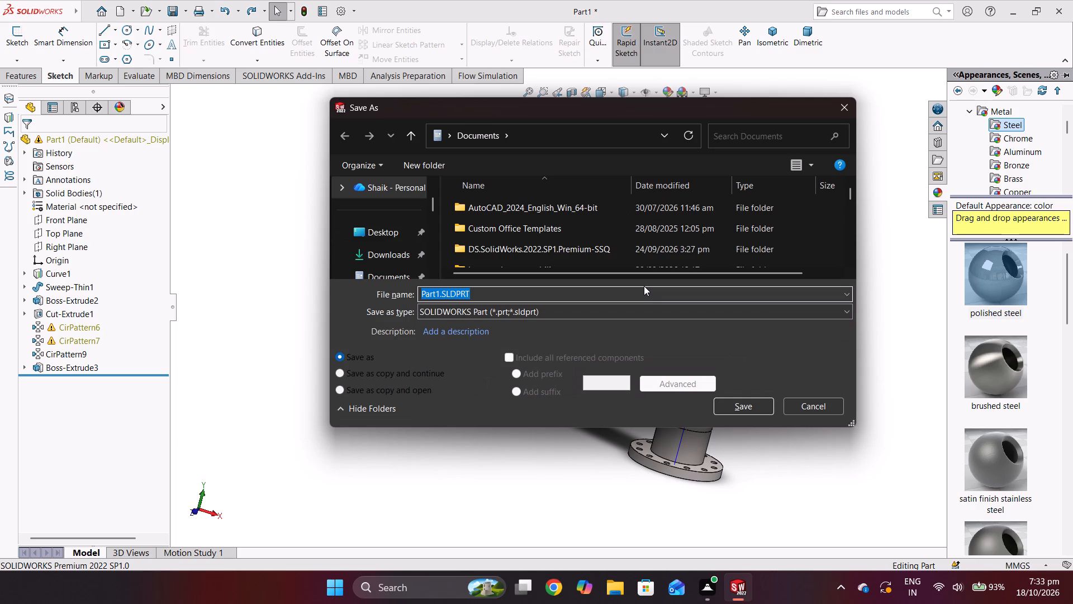
type("oct")
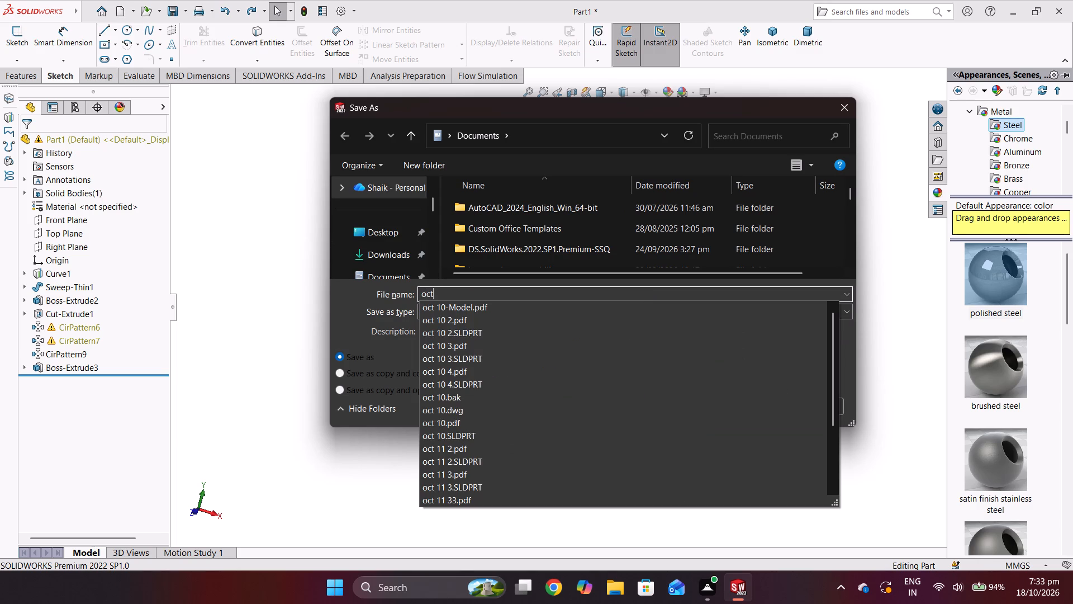
key("BackSpace")
key("BackSpace")
key("BackSpace")
key("BackSpace")
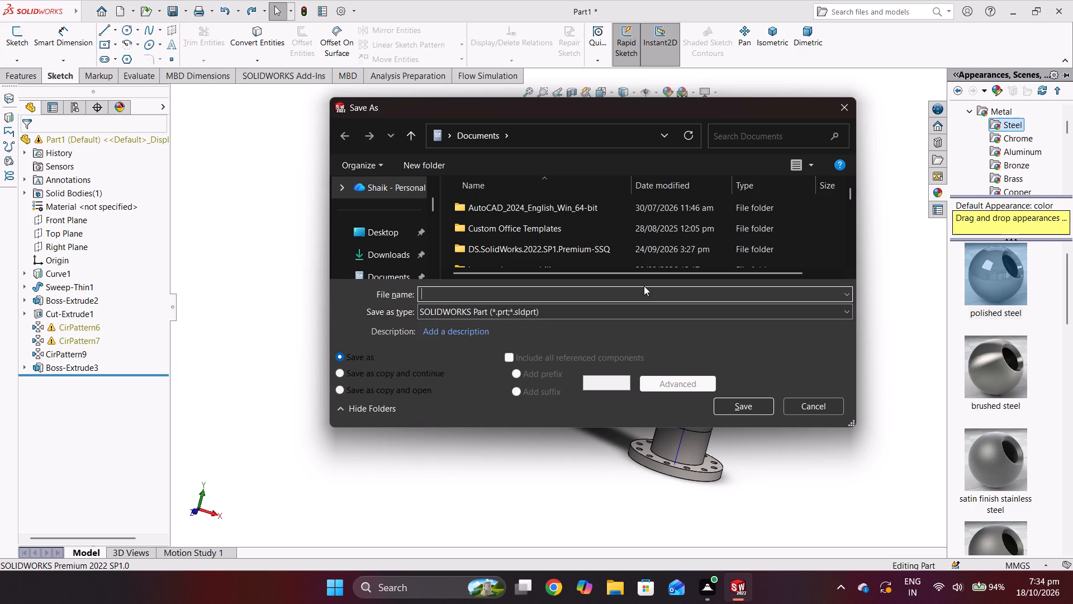
type("pio")
key("BackSpace")
key("BackSpace")
key("BackSpace")
type("connecting pipe")
left_click(740, 406)
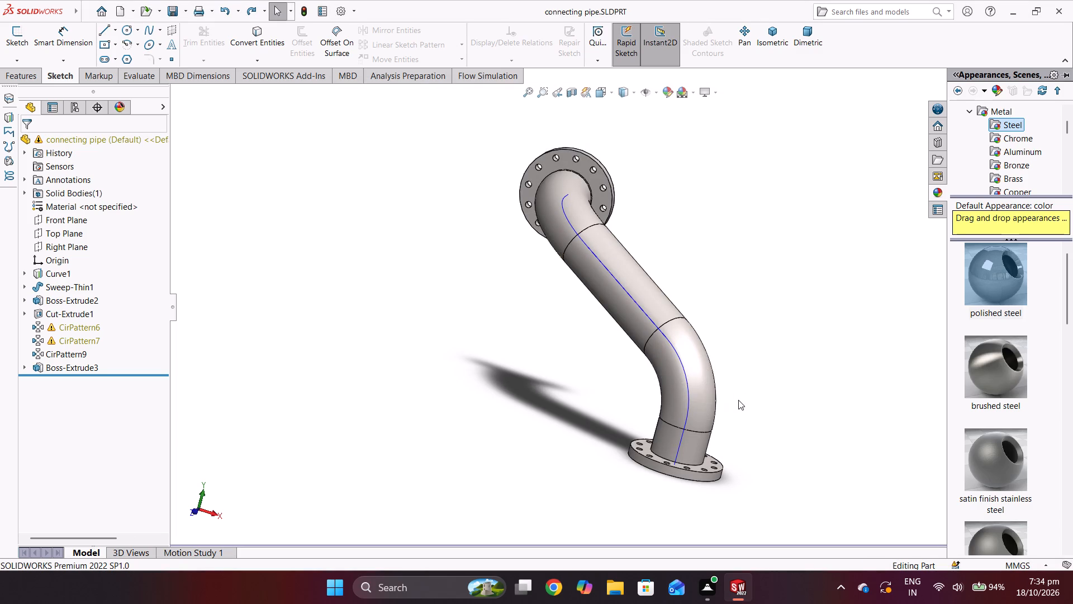
Print the current screen image with Microsoft Print to PDF, saving the output in Documents as "oct 18".
key("ctrl+p")
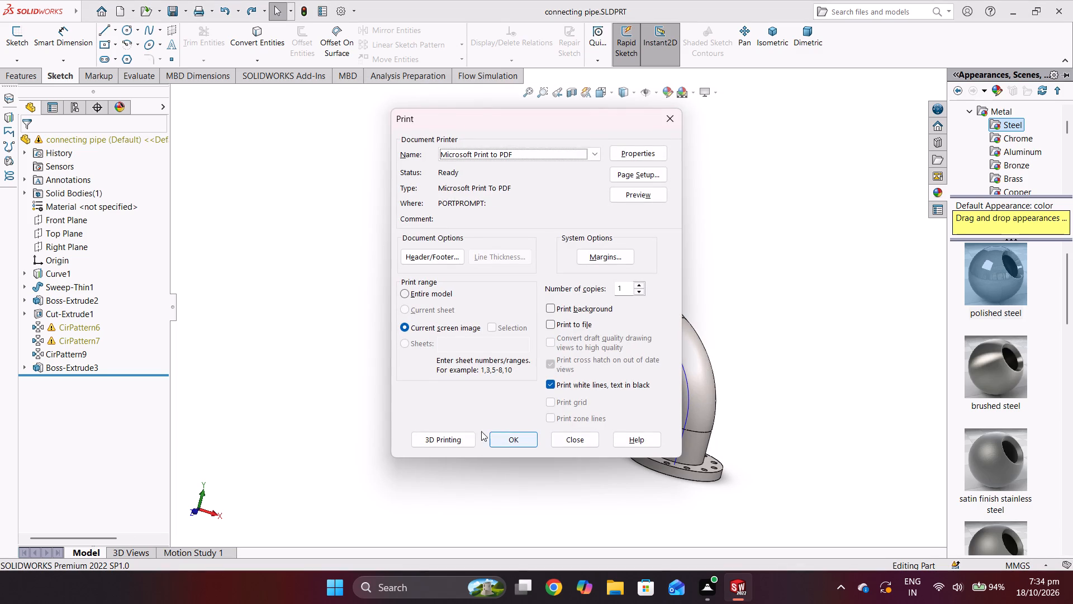
left_click(492, 437)
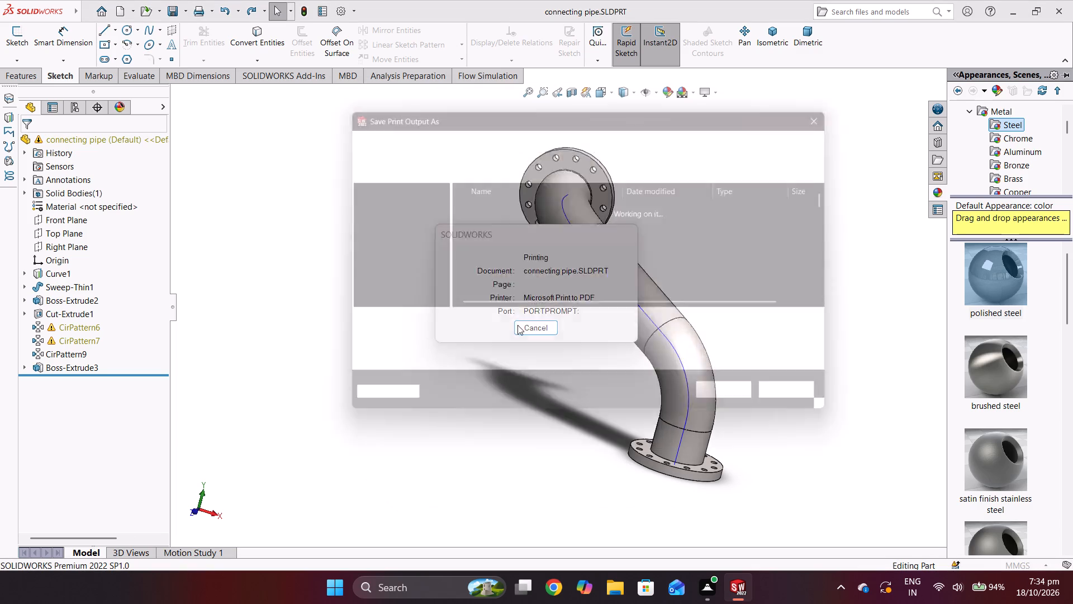
type("oct")
key("space")
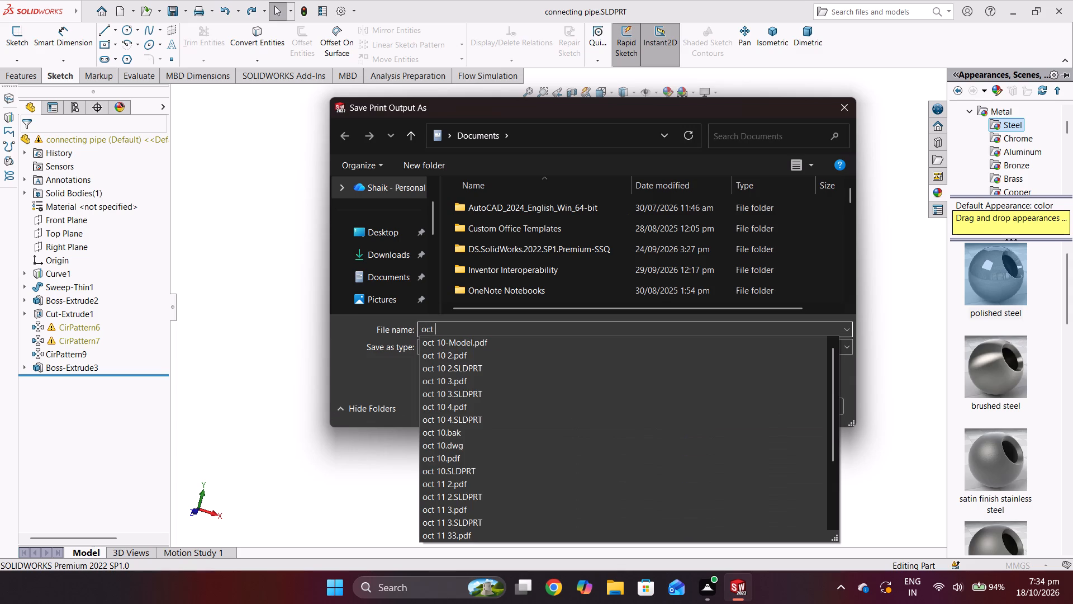
type("18")
key("Return")
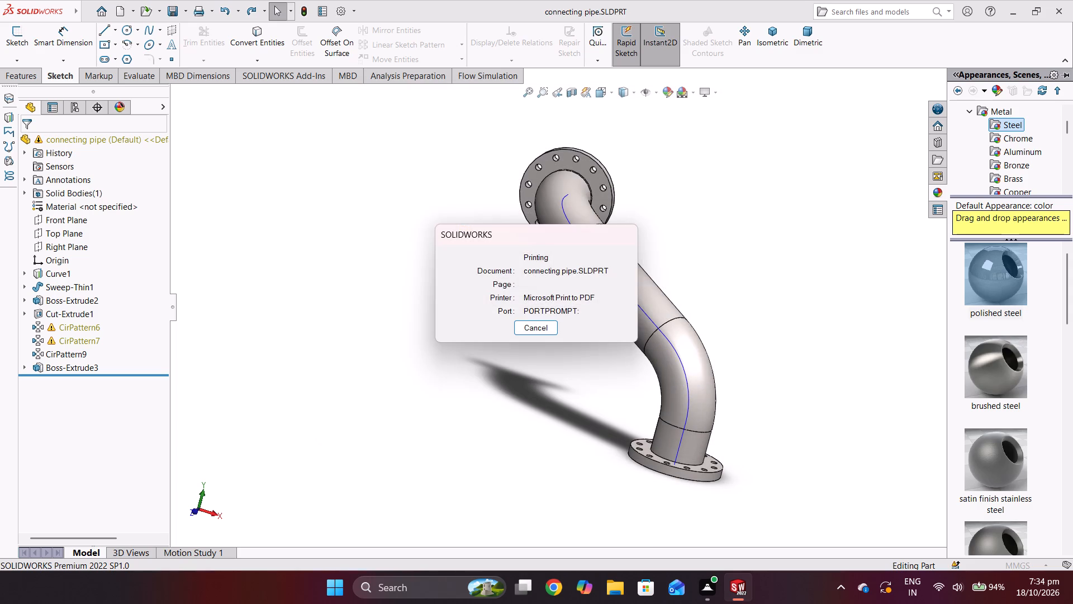